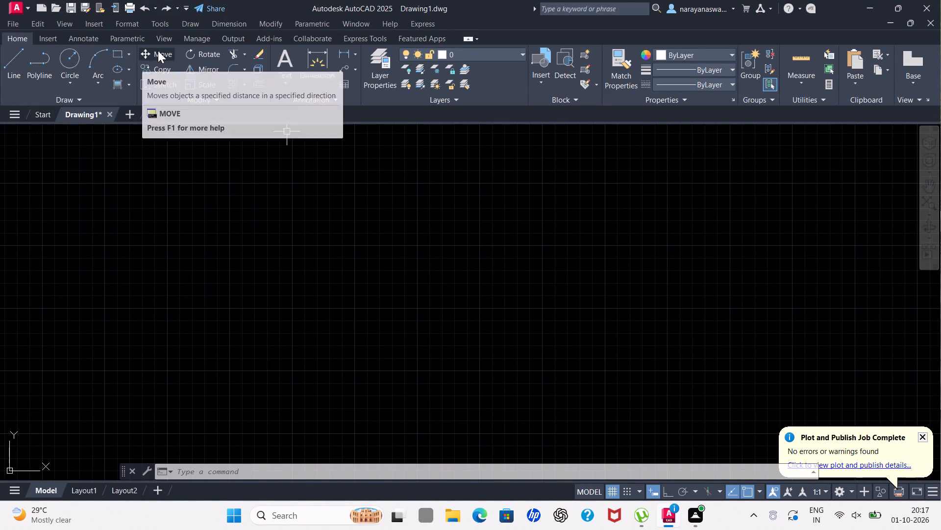
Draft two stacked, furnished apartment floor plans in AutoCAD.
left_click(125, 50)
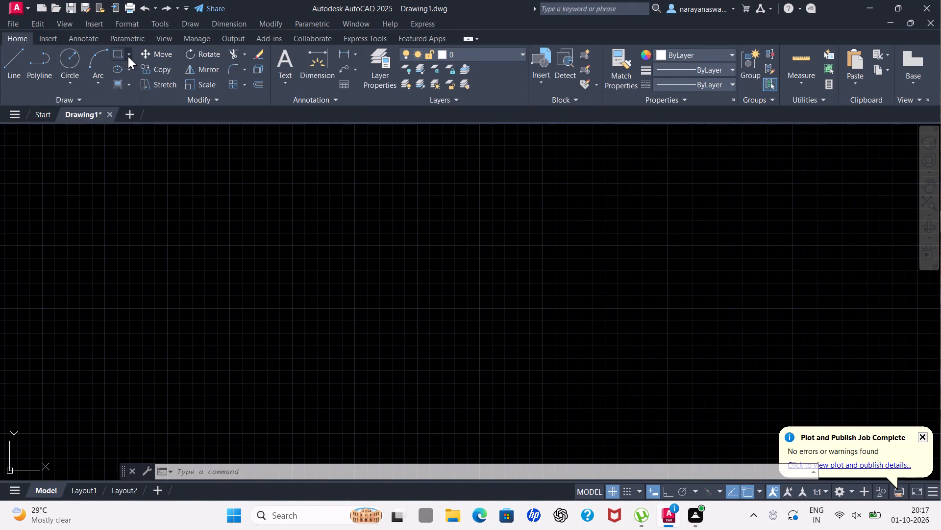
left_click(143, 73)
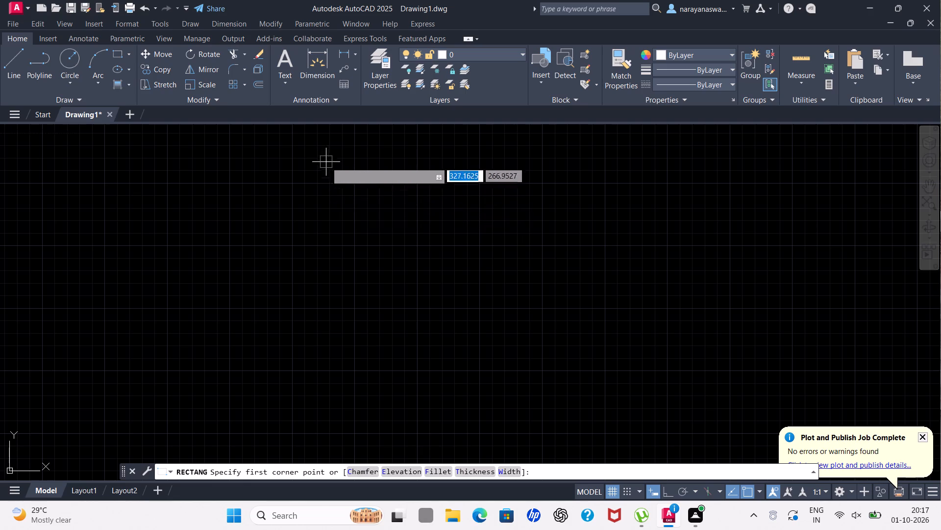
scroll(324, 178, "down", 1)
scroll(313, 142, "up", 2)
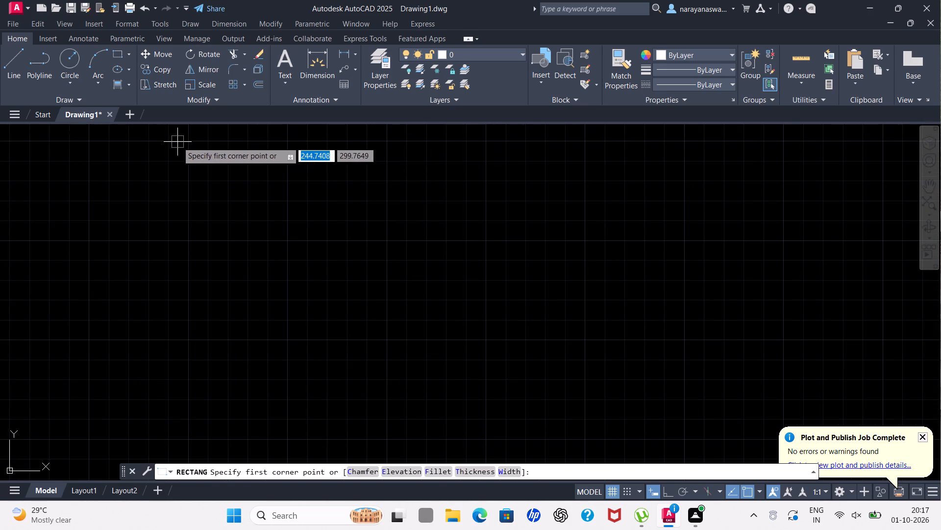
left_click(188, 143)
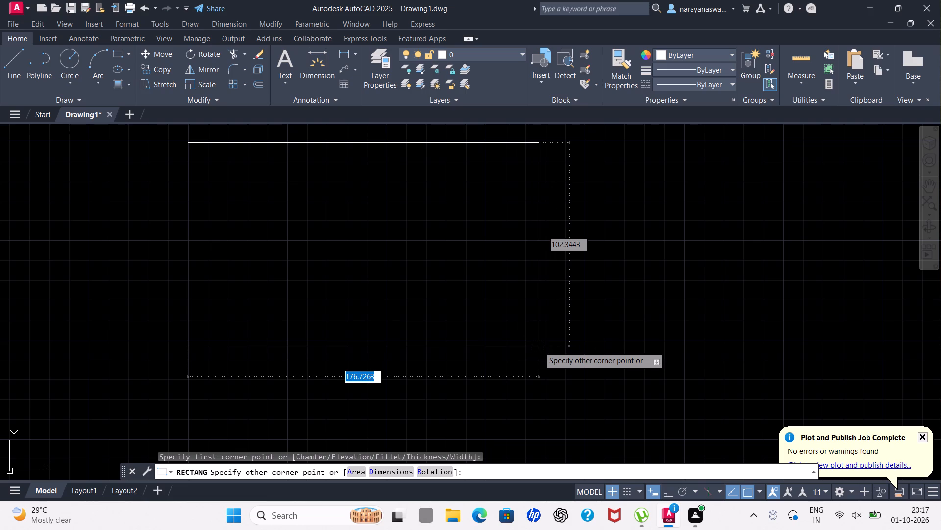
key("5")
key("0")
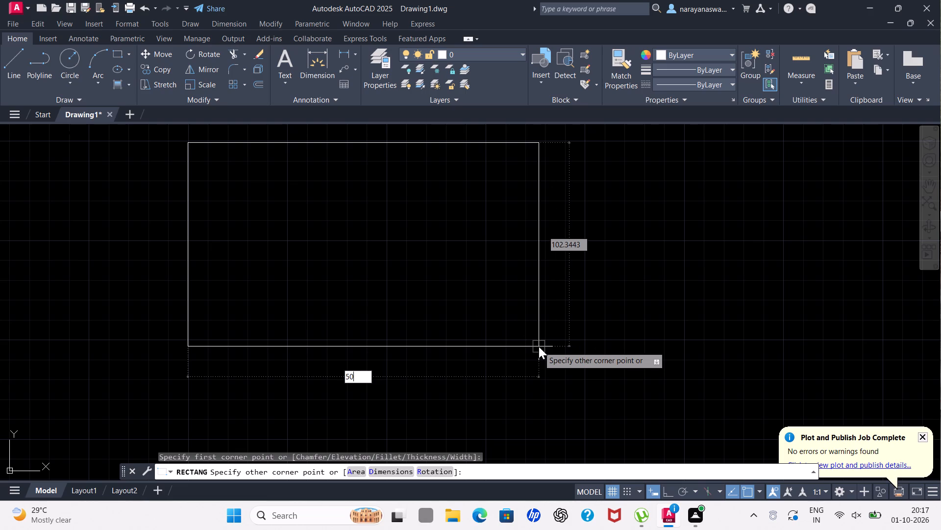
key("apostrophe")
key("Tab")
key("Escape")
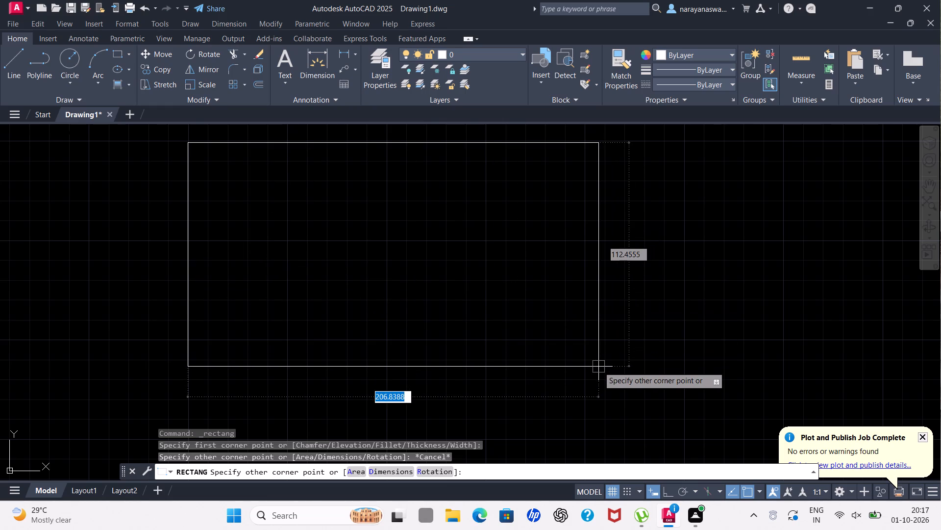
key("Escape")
Configure the drawing units to Engineering length type with 0'-0" precision and Inches as the insertion scale.
type("un")
key("Return")
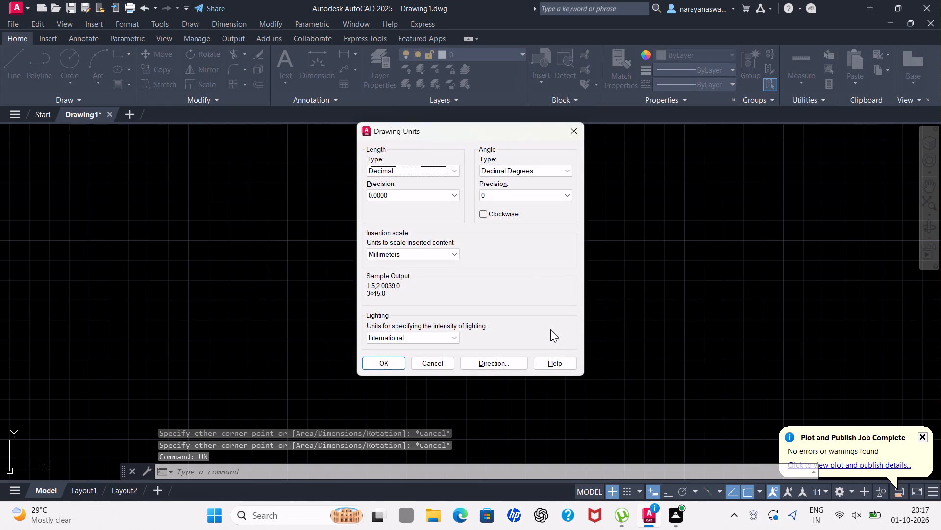
left_click(454, 168)
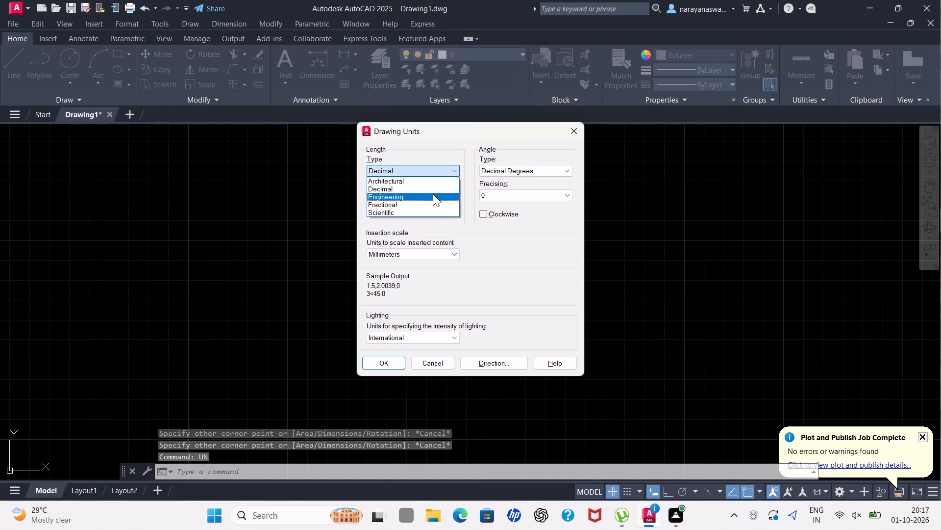
left_click(433, 194)
left_click(445, 195)
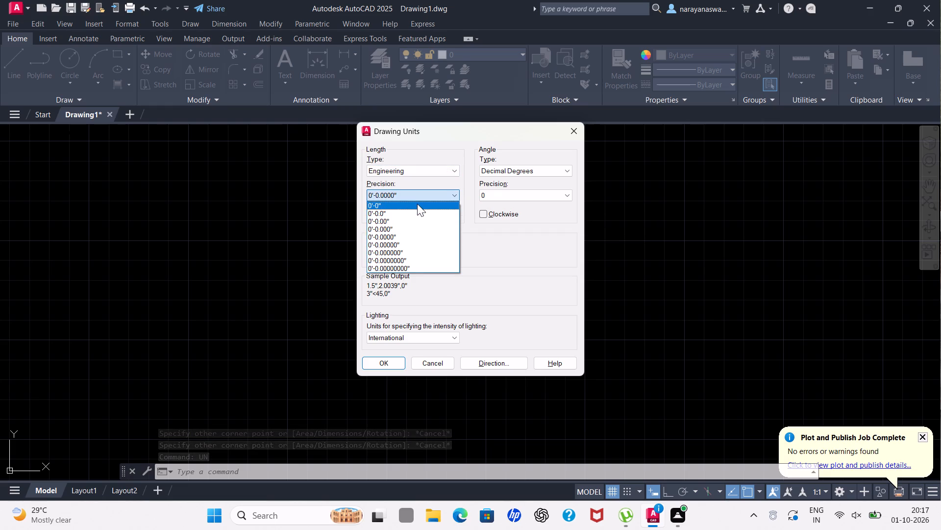
left_click(417, 204)
left_click(446, 254)
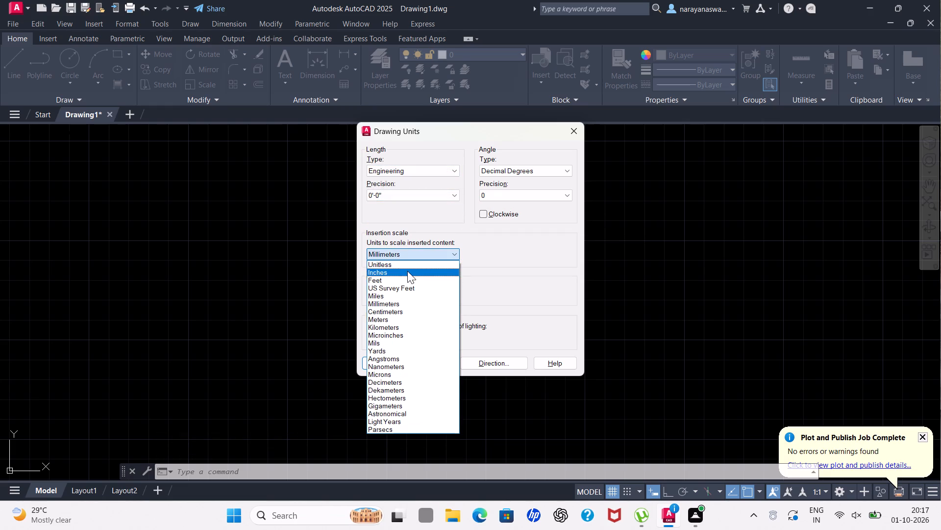
left_click(407, 271)
left_click(389, 363)
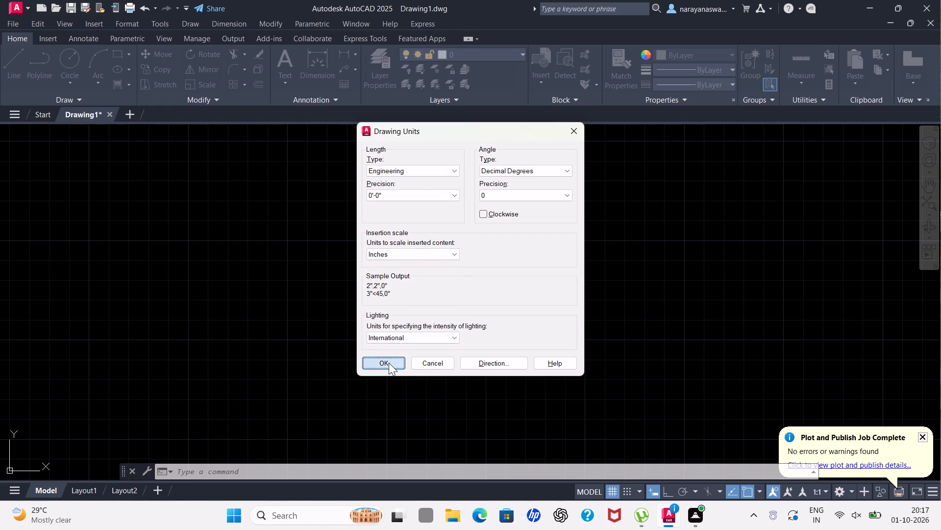
Modify the ISO-25 dimension style's primary units to Engineering format with 0'-0" precision and set the style current.
left_click(272, 474)
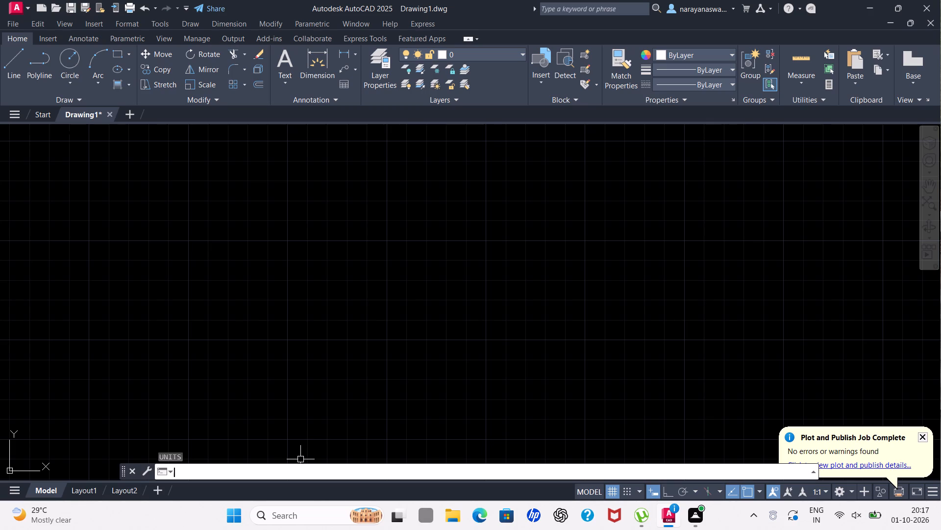
key("d")
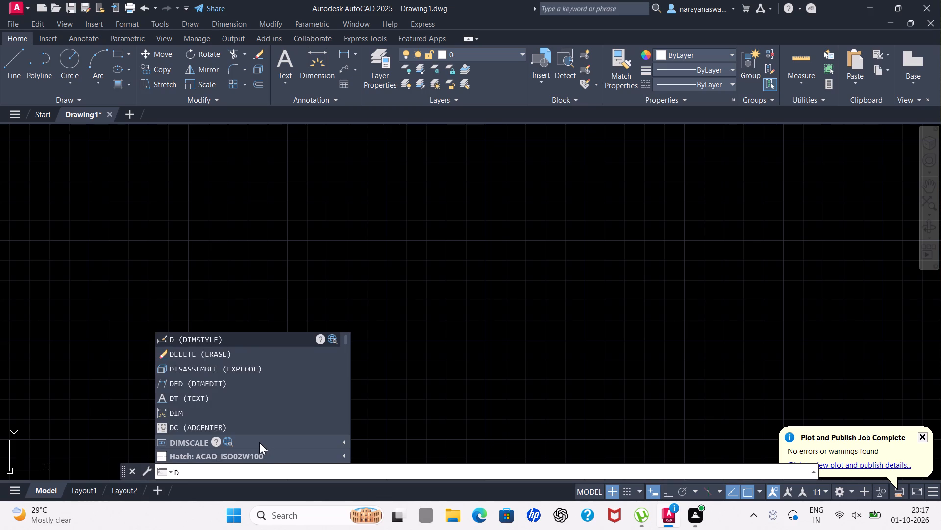
key("Return")
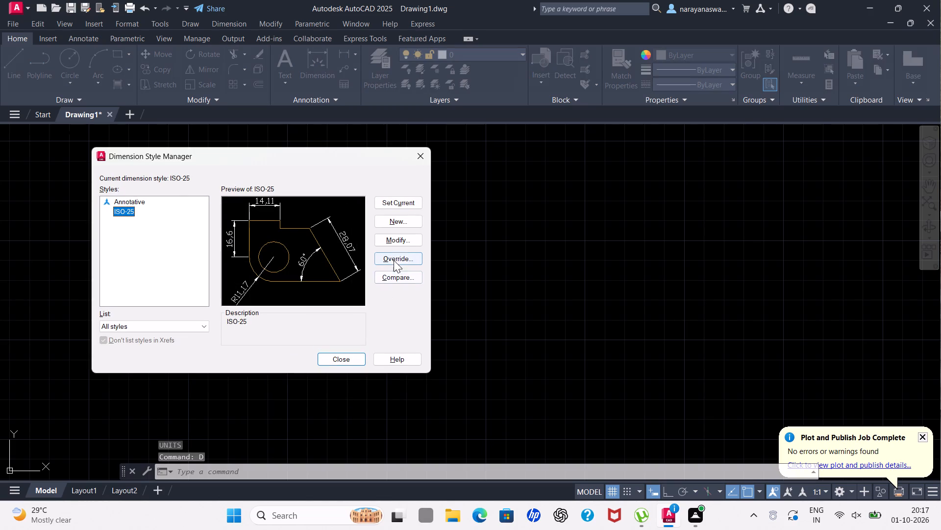
left_click(401, 244)
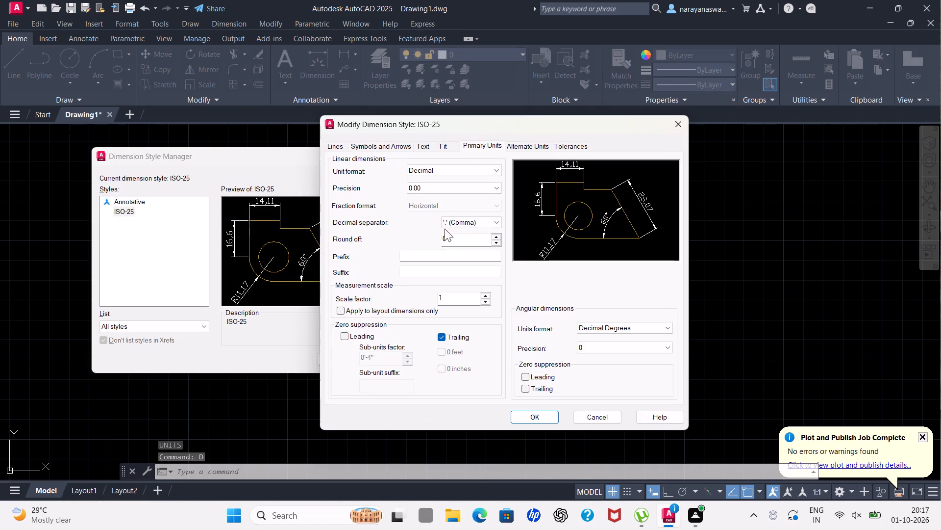
left_click(475, 173)
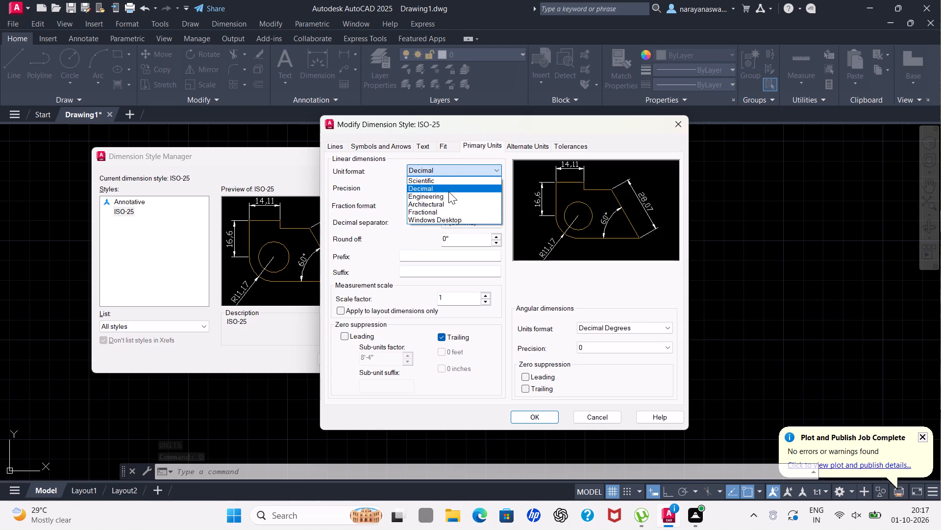
left_click(449, 195)
left_click(479, 185)
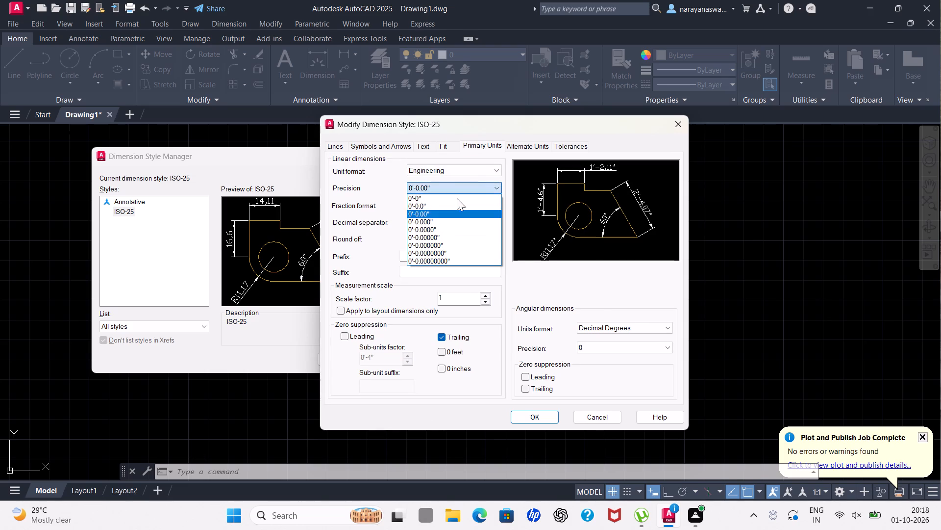
left_click(446, 195)
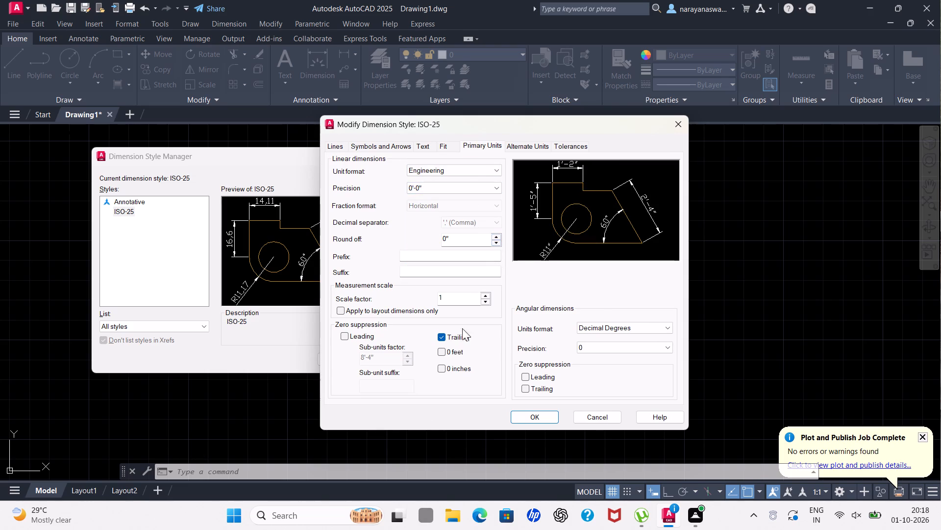
left_click(537, 418)
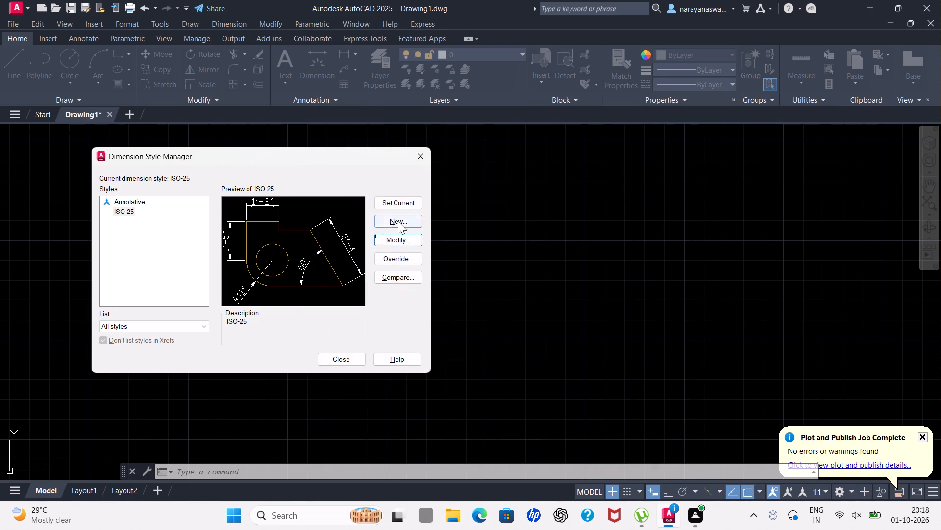
left_click(404, 204)
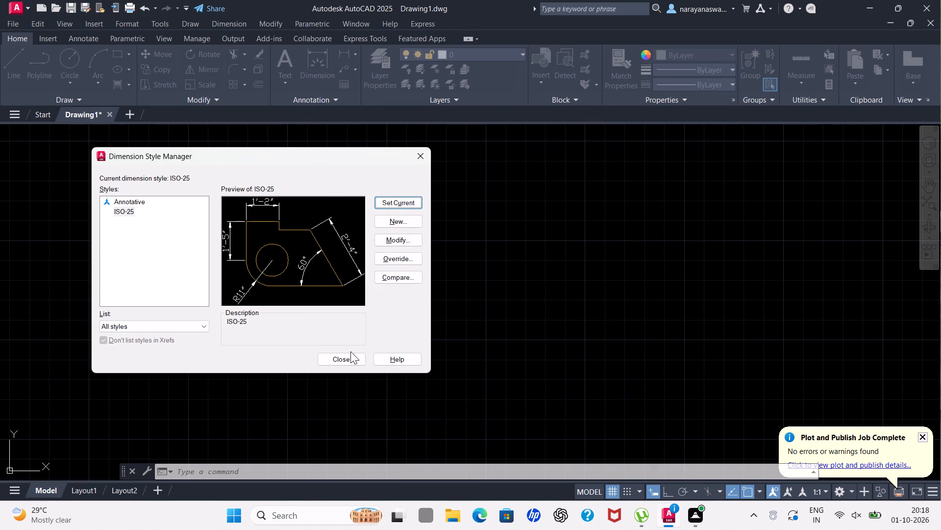
left_click(348, 355)
scroll(433, 258, "down", 2)
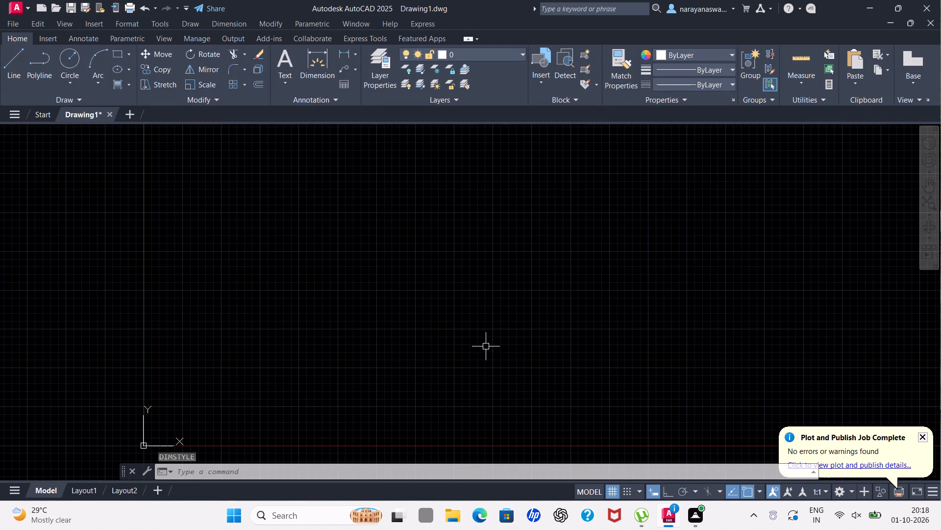
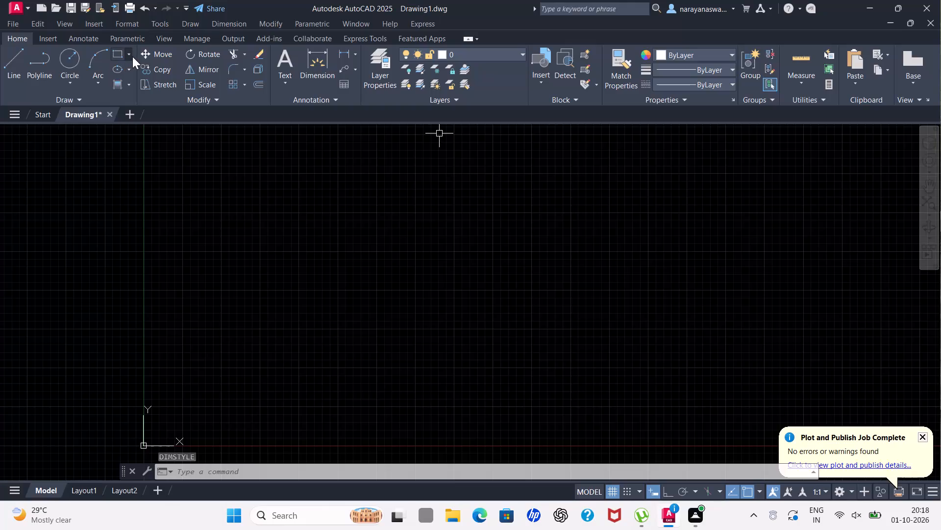
Draw a rectangle 50' wide and 40' high, starting from an upper-left corner above and to the right of the origin.
left_click(128, 58)
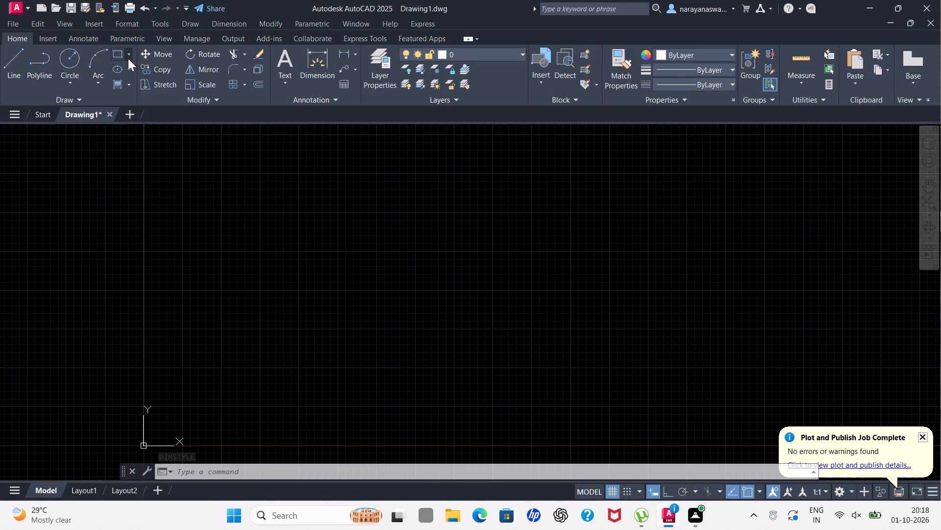
left_click(145, 78)
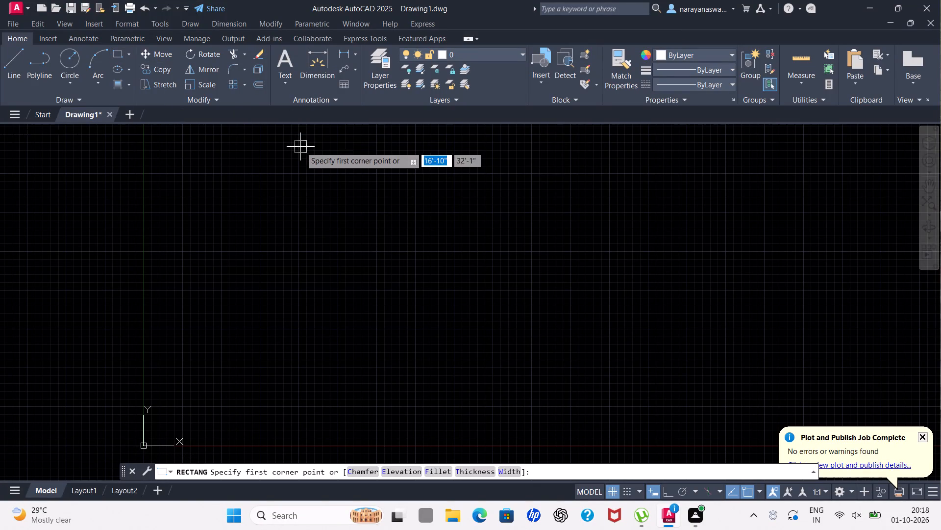
left_click(297, 139)
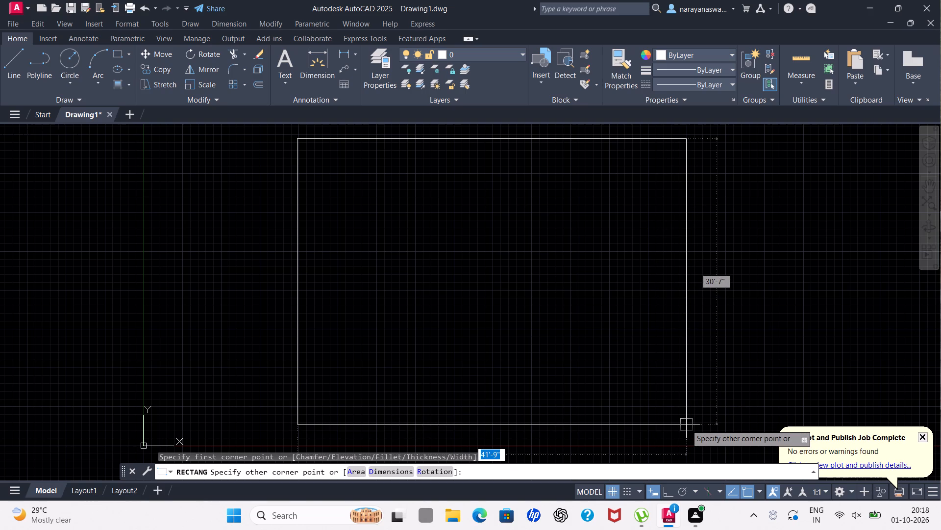
type("50'")
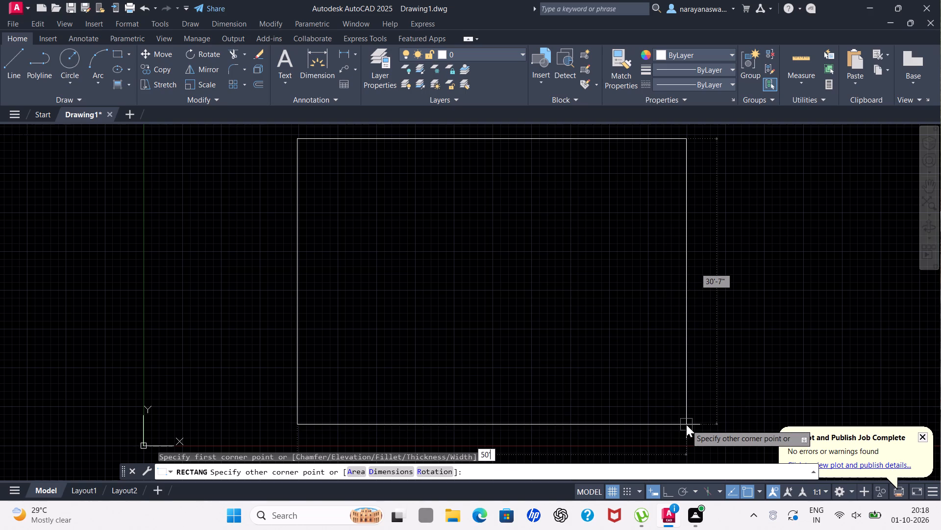
key("Tab")
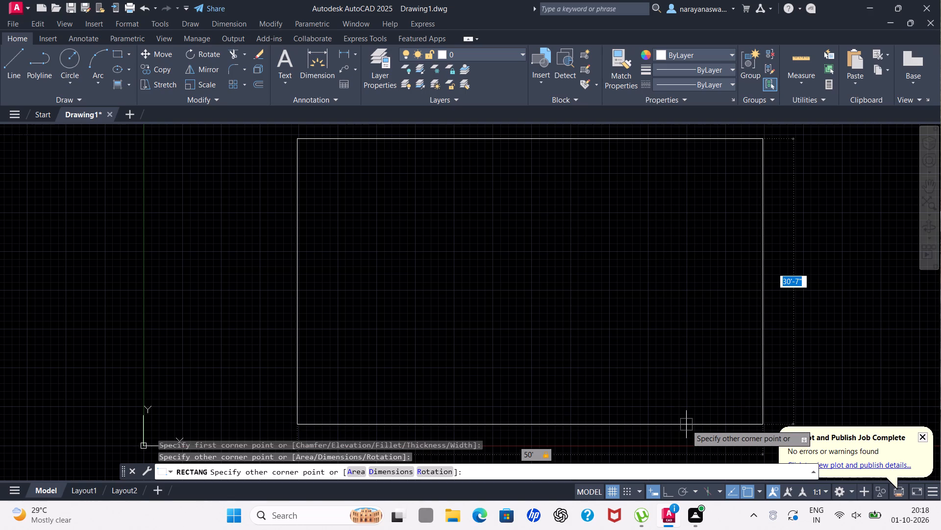
type("40'")
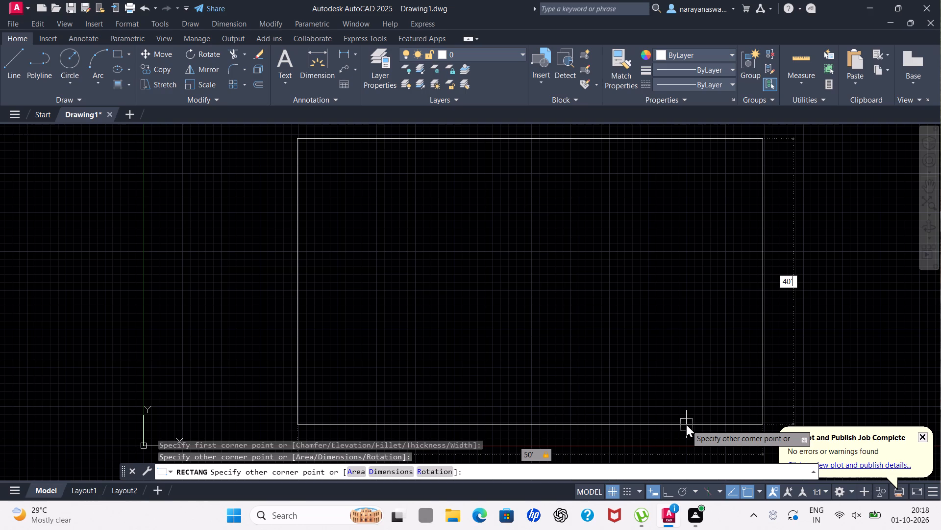
key("Return")
scroll(740, 341, "down", 3)
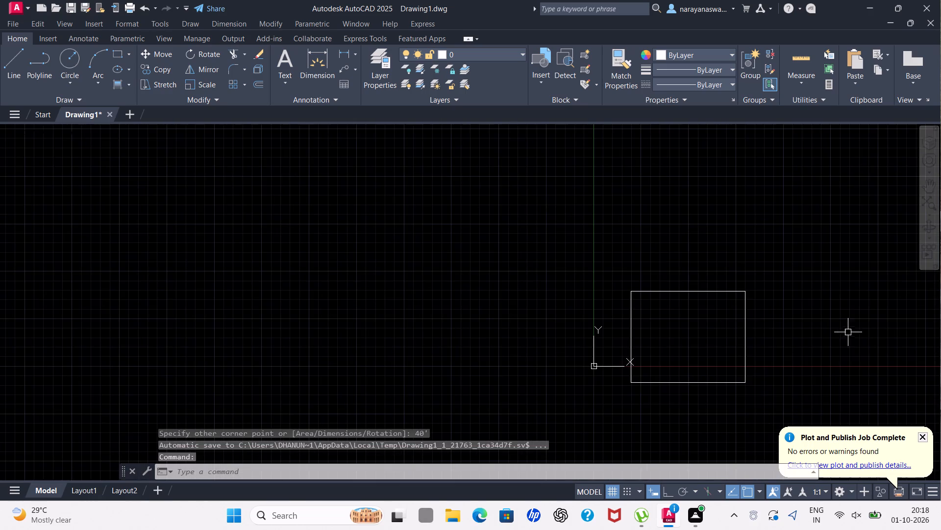
scroll(850, 346, "up", 1)
scroll(735, 346, "up", 1)
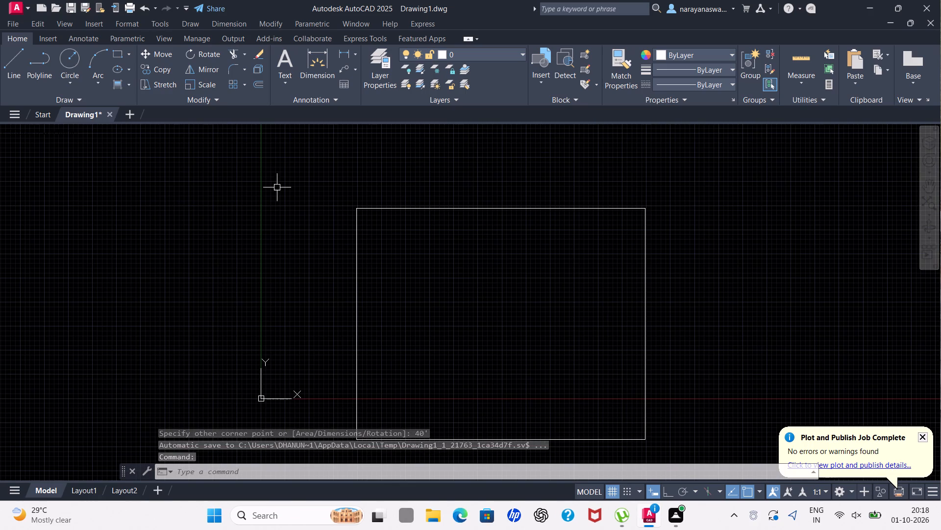
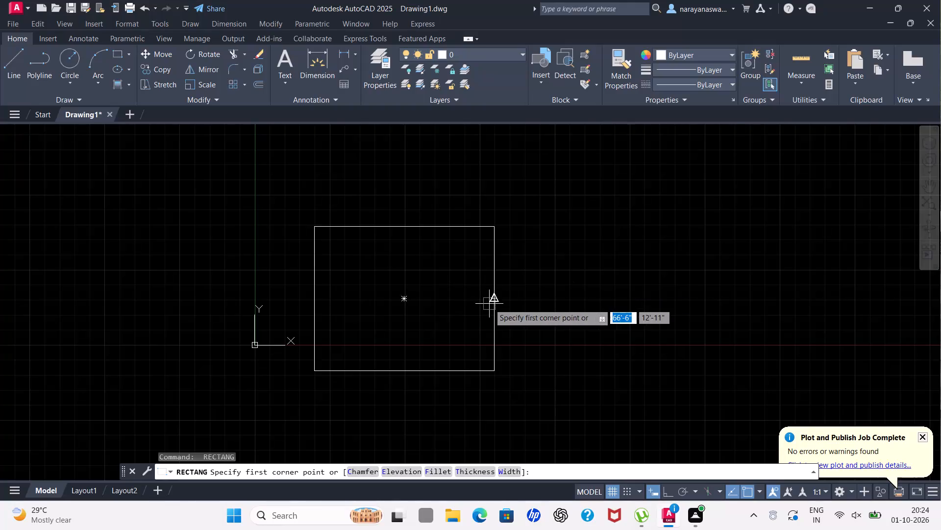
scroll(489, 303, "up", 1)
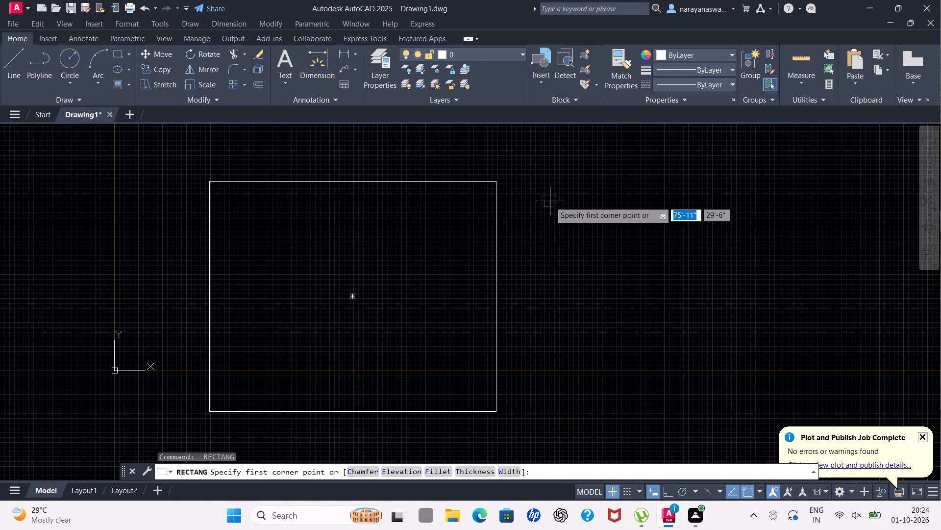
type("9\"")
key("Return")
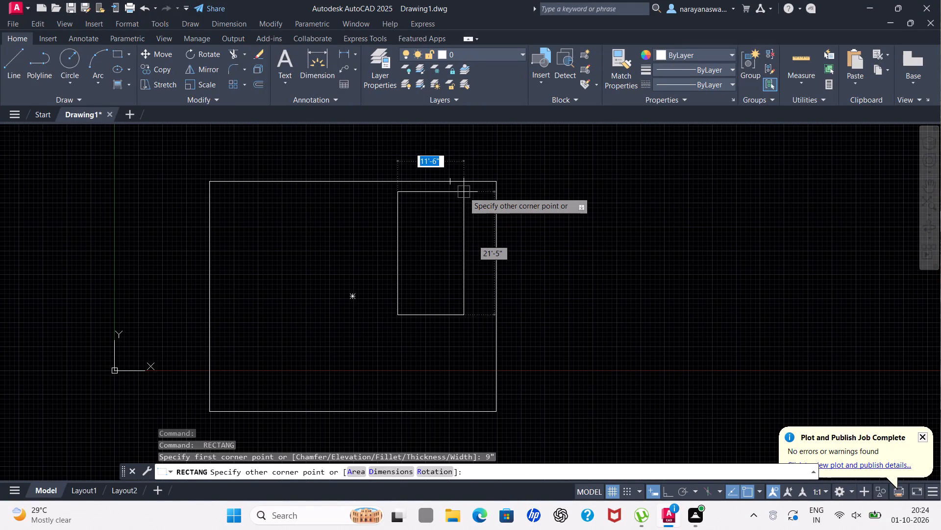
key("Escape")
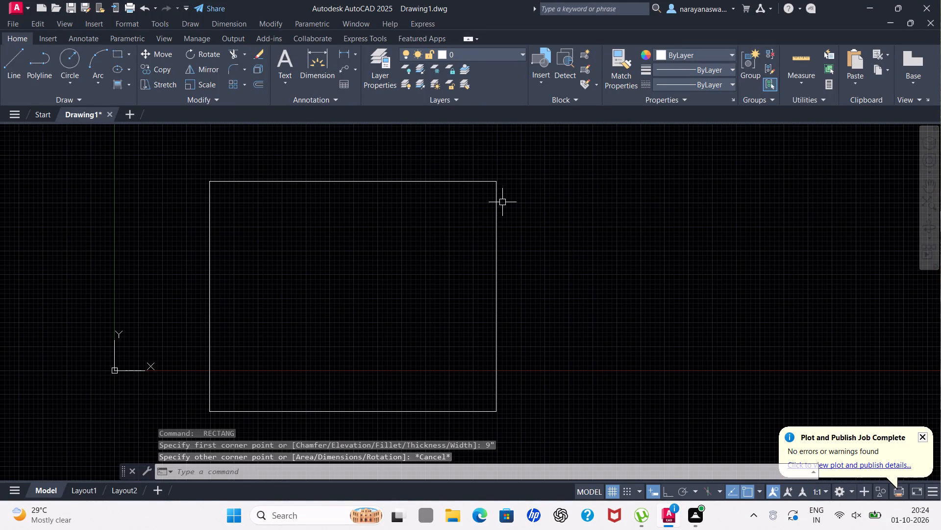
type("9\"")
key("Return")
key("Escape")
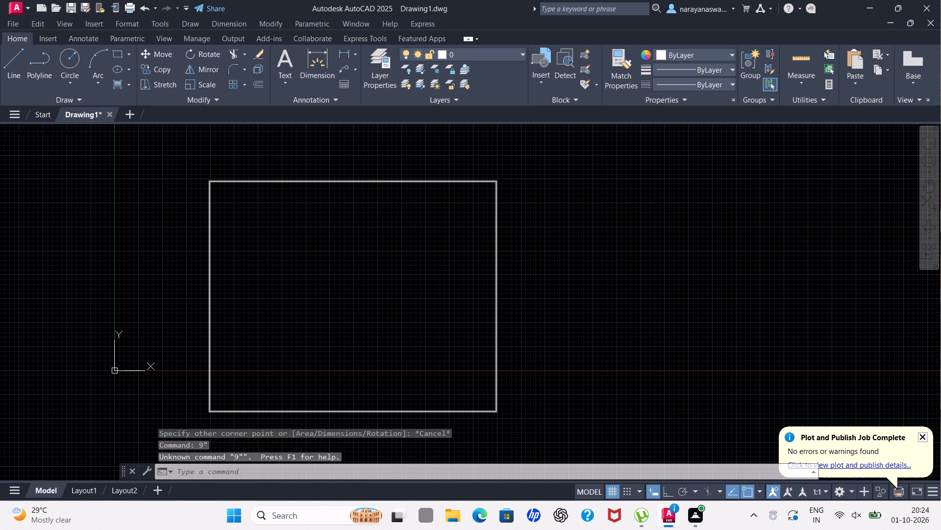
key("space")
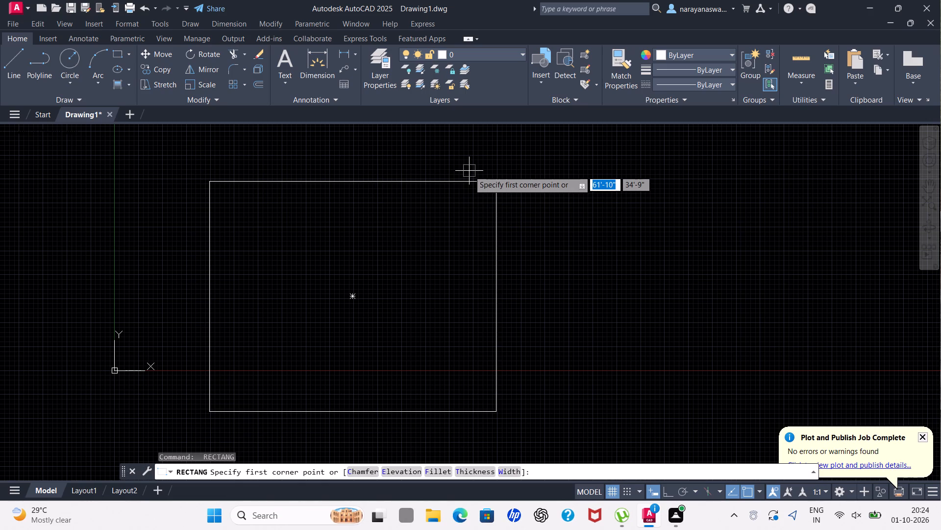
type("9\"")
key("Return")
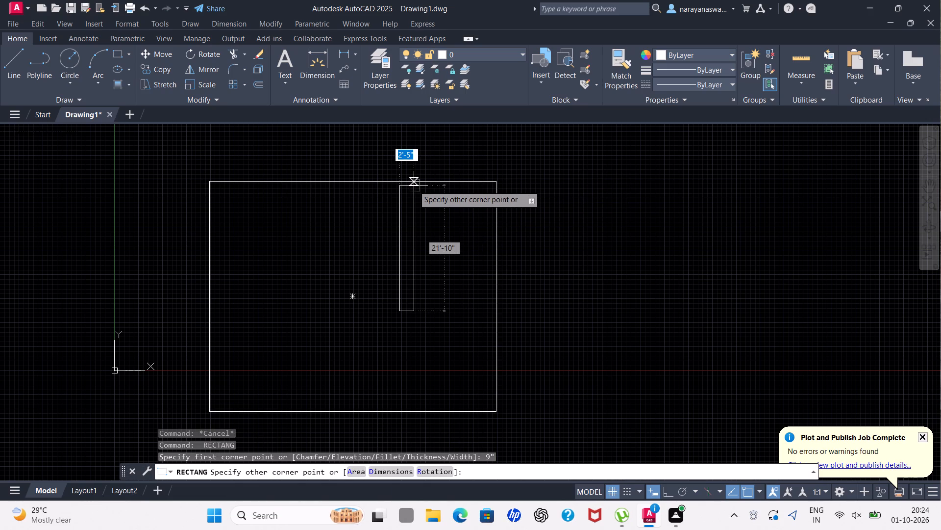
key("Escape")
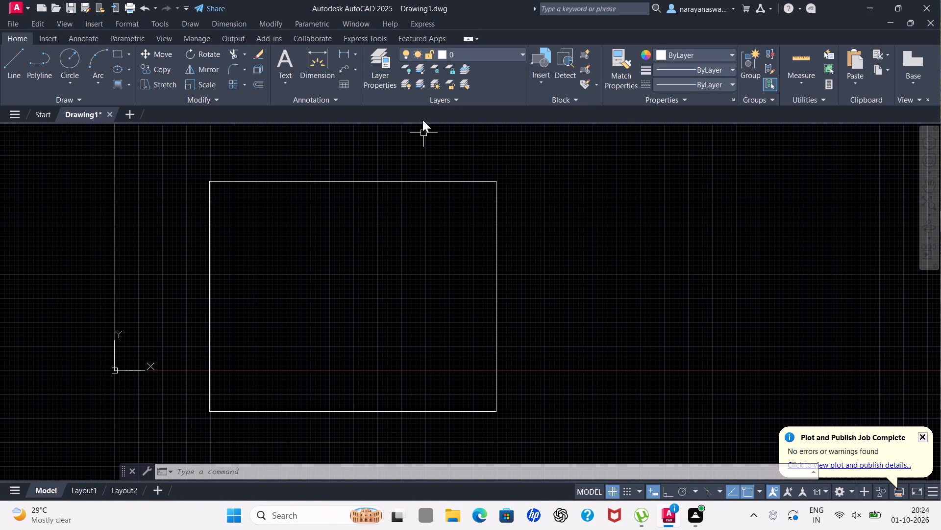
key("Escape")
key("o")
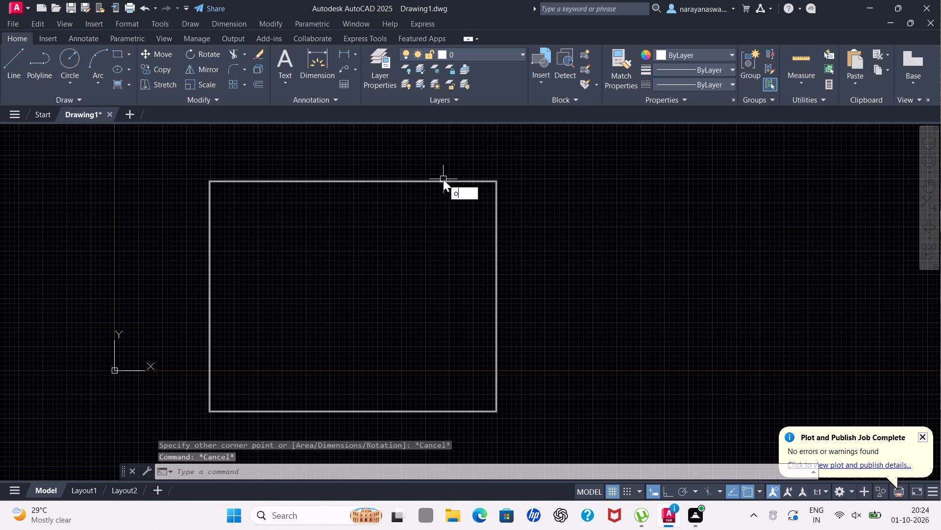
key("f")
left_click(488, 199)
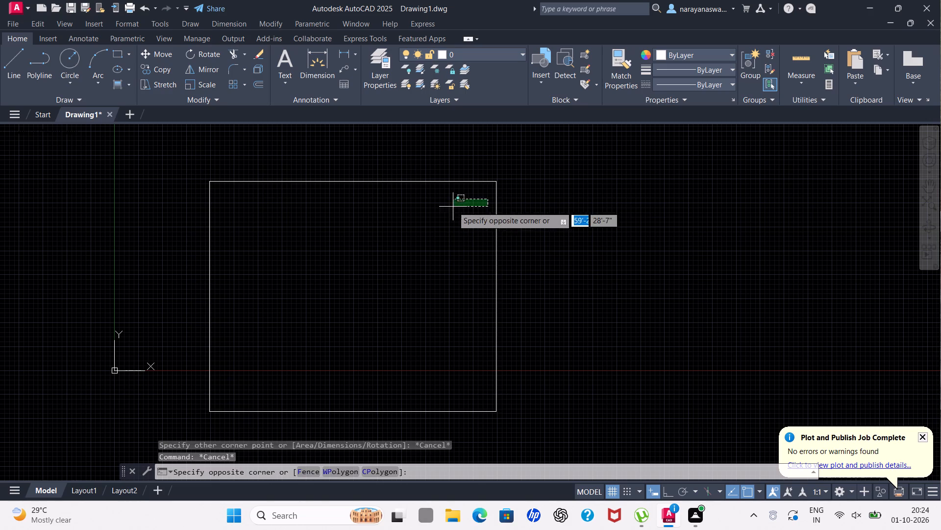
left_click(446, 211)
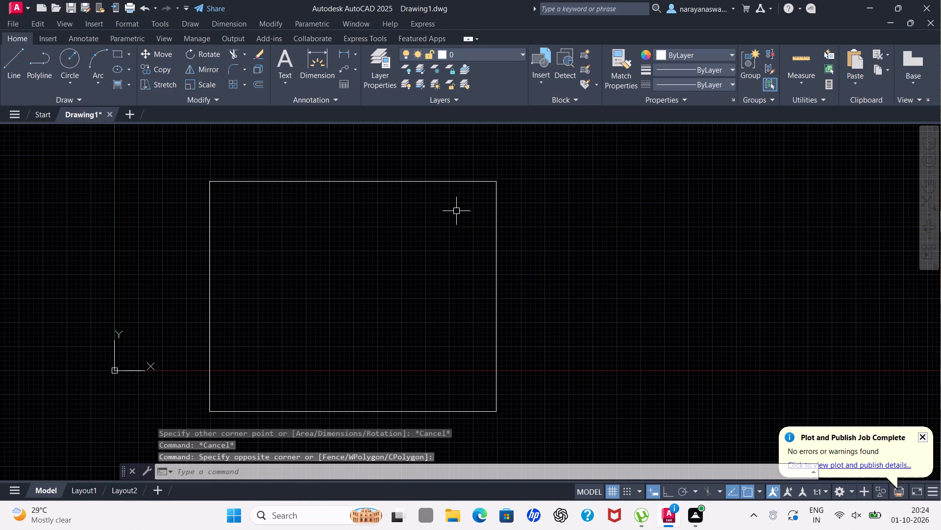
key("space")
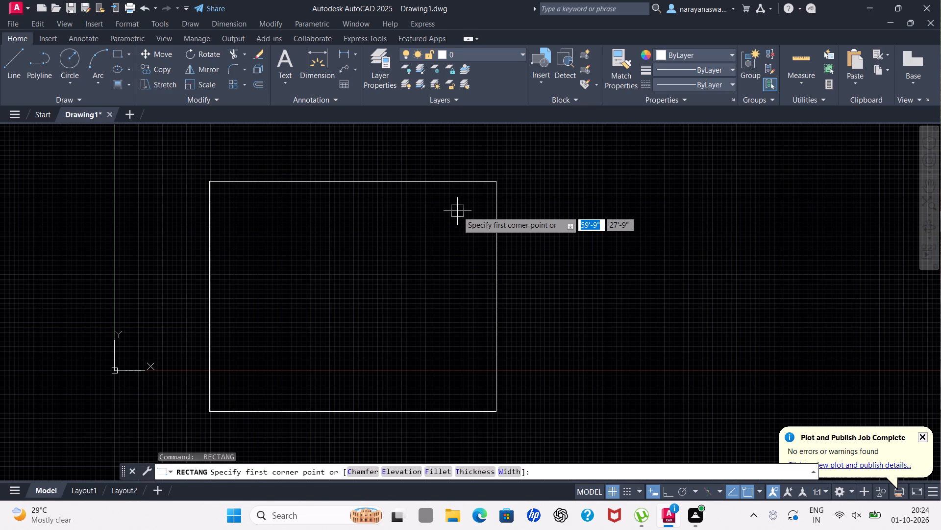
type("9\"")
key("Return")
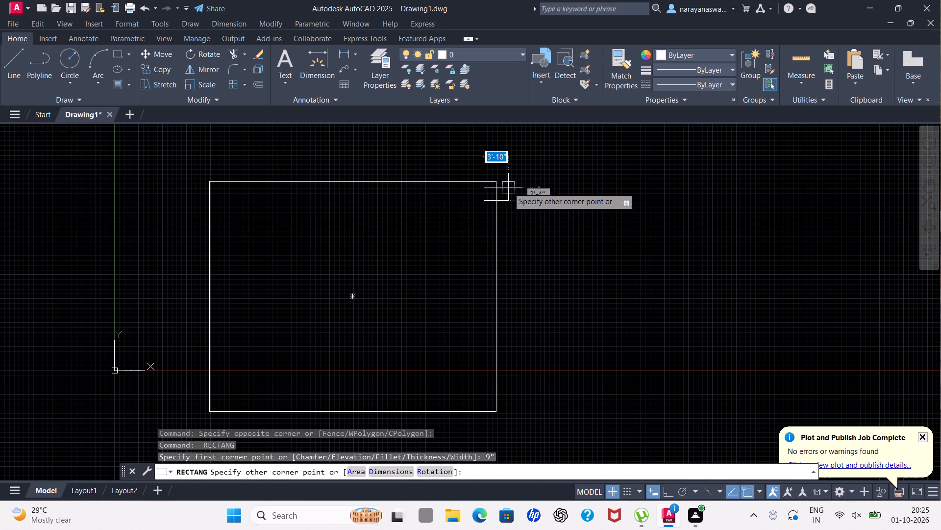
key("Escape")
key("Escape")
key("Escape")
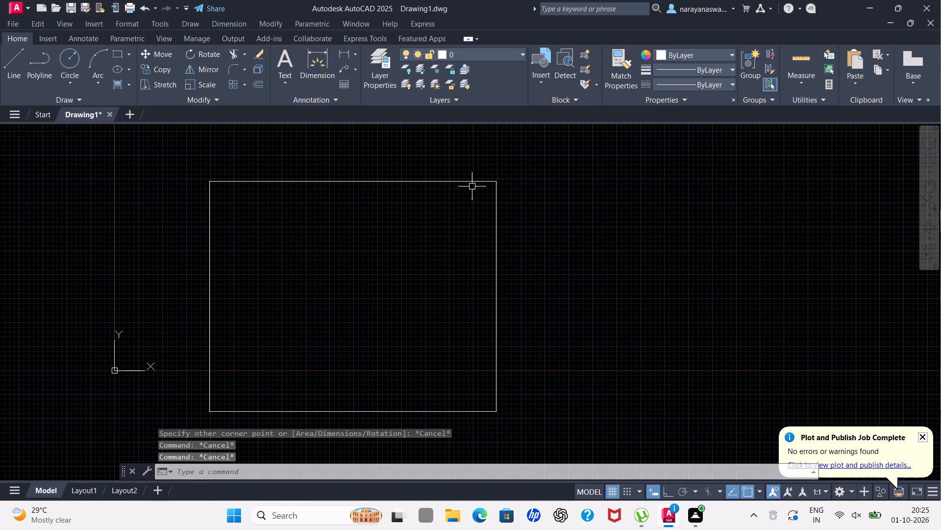
Erase the existing 50' by 40' rectangle from the drawing.
left_click(476, 182)
key("Delete")
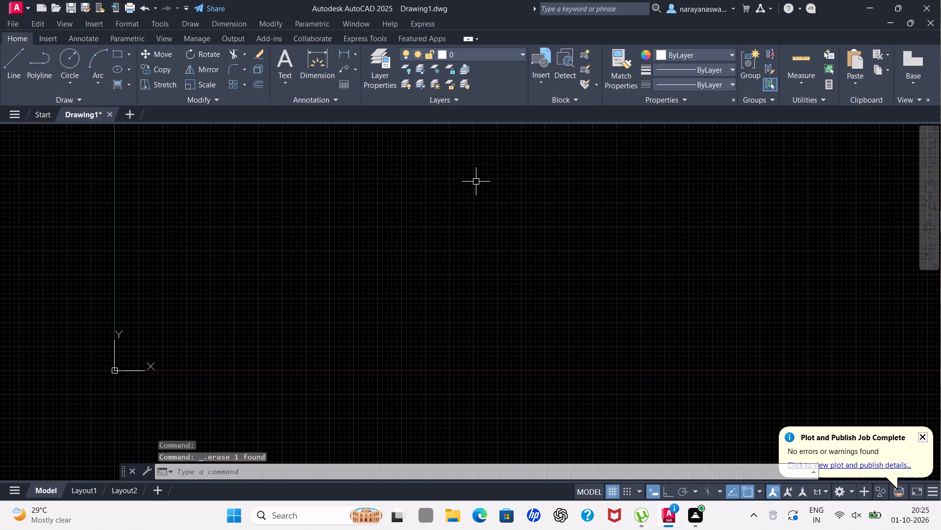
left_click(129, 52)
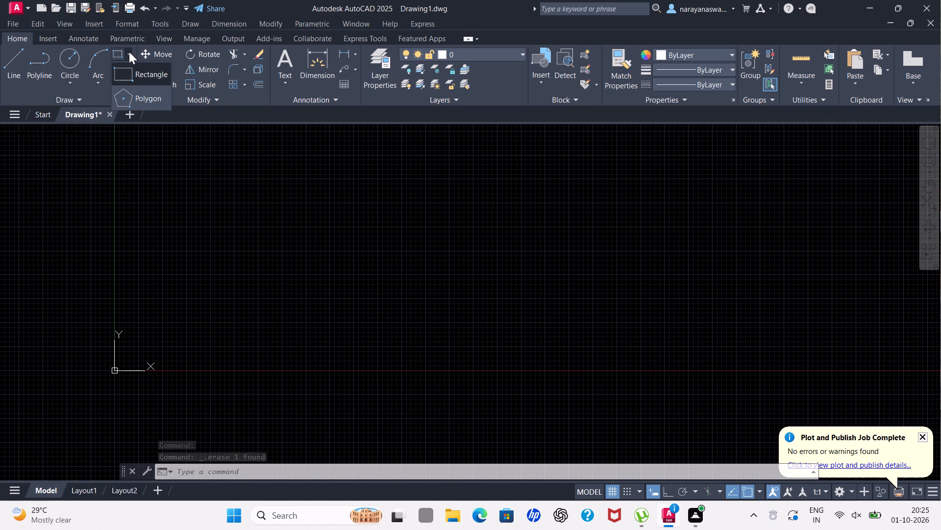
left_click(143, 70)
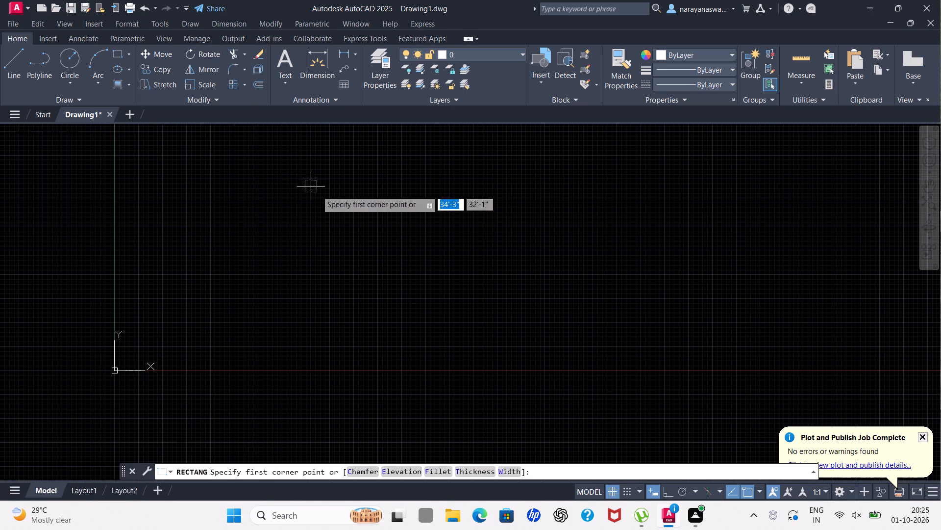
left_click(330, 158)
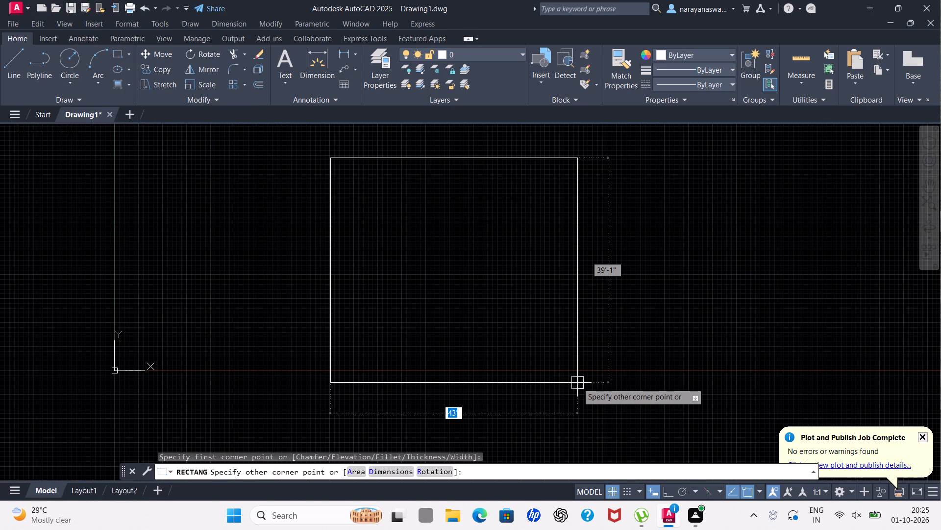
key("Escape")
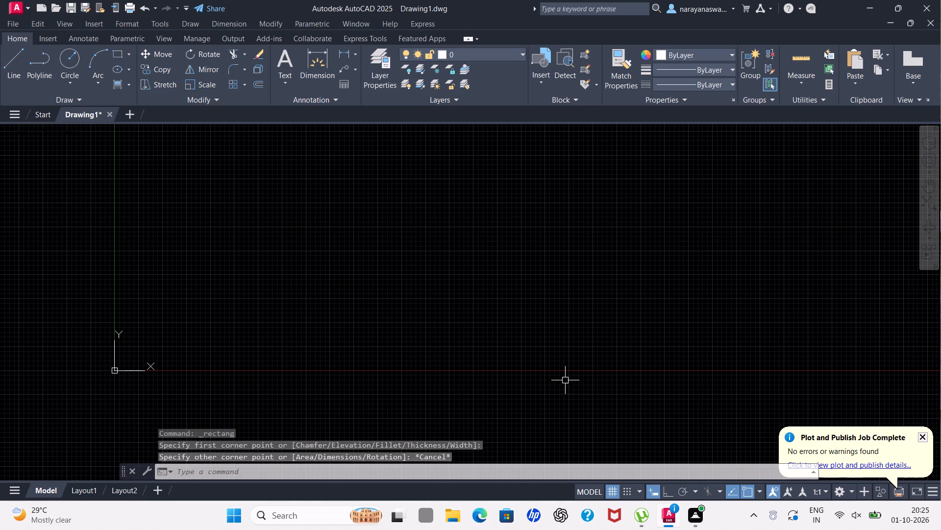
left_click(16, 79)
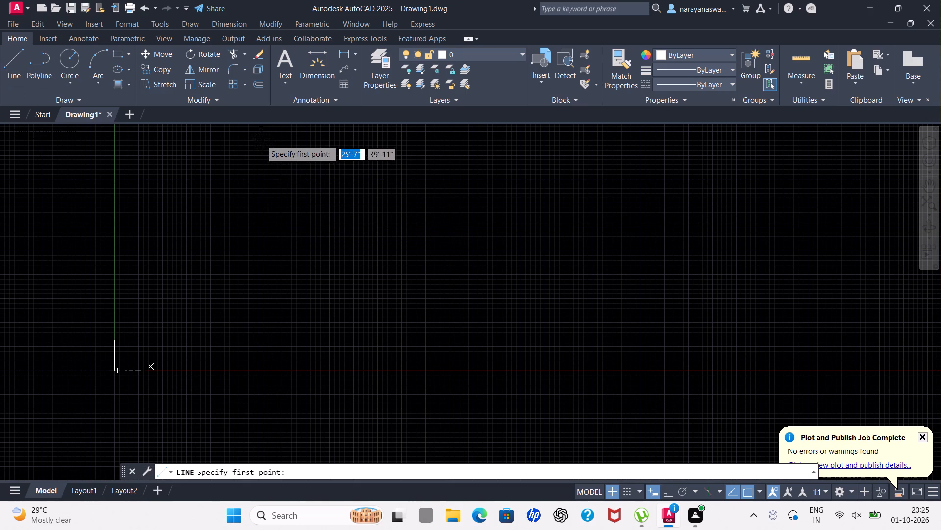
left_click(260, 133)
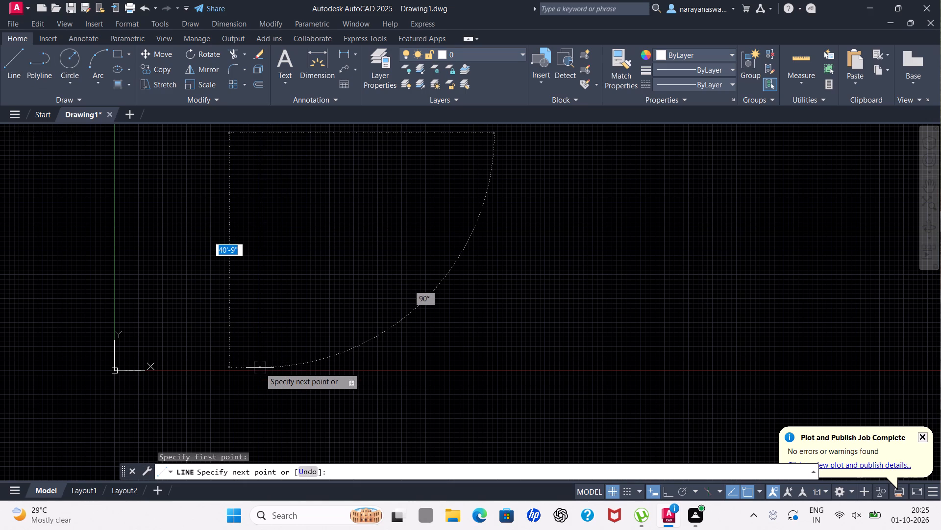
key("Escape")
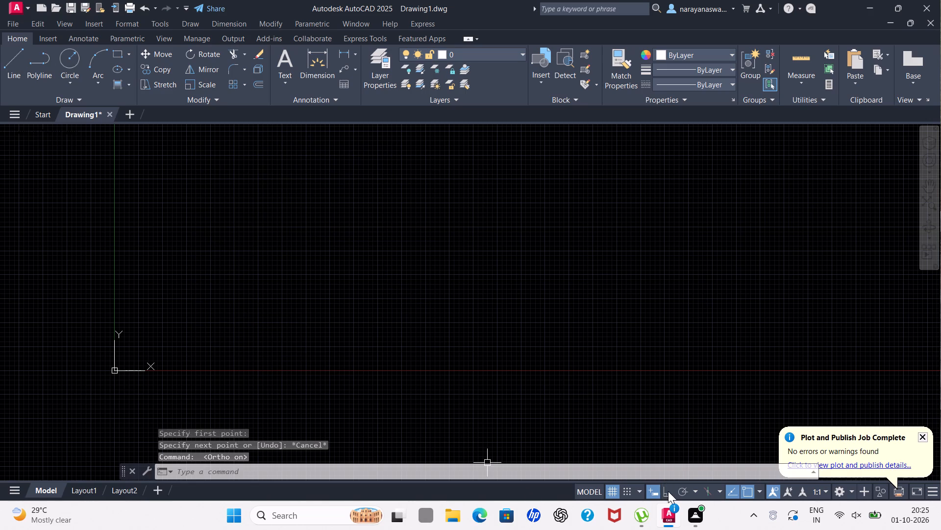
Turn on Ortho mode.
left_click(667, 491)
Draw a rectangle 50' wide and 40' high, extending down from an upper-left corner at about 28'-6", 41'-8".
left_click(130, 50)
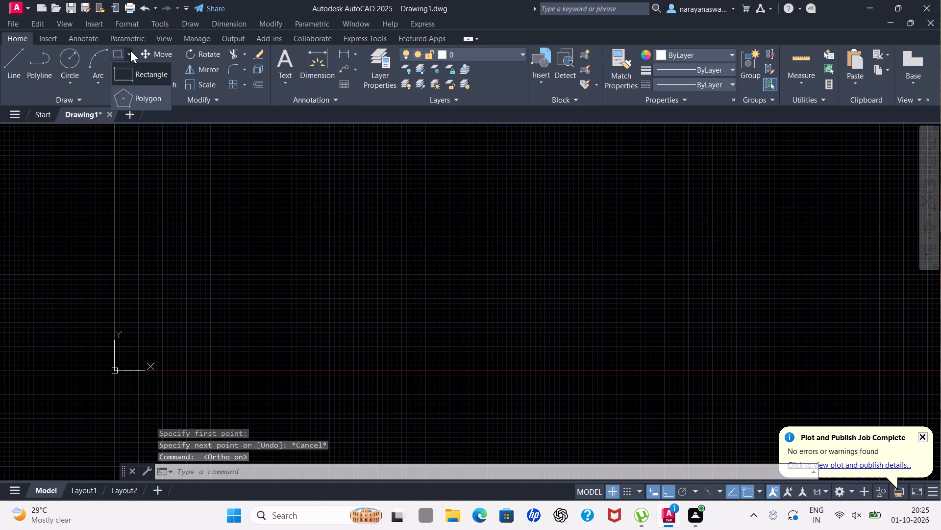
left_click(143, 73)
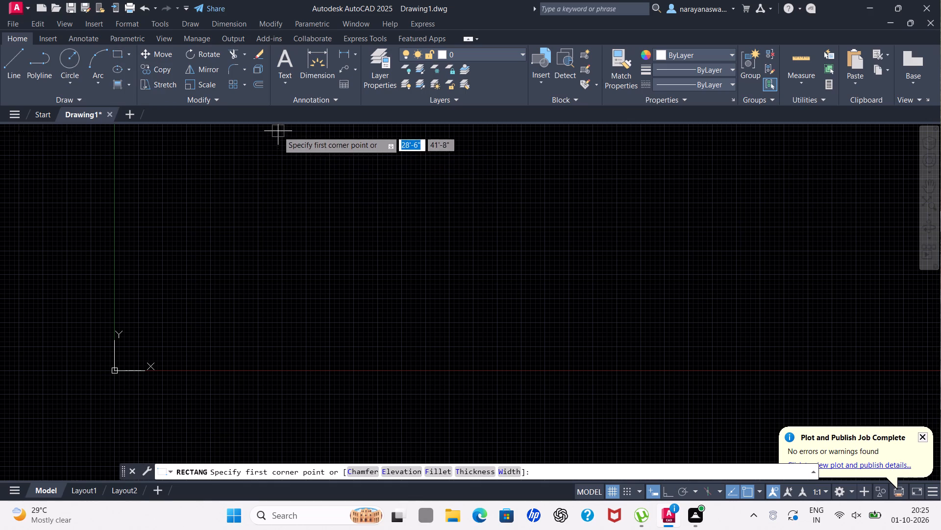
left_click_drag(278, 131, 297, 131)
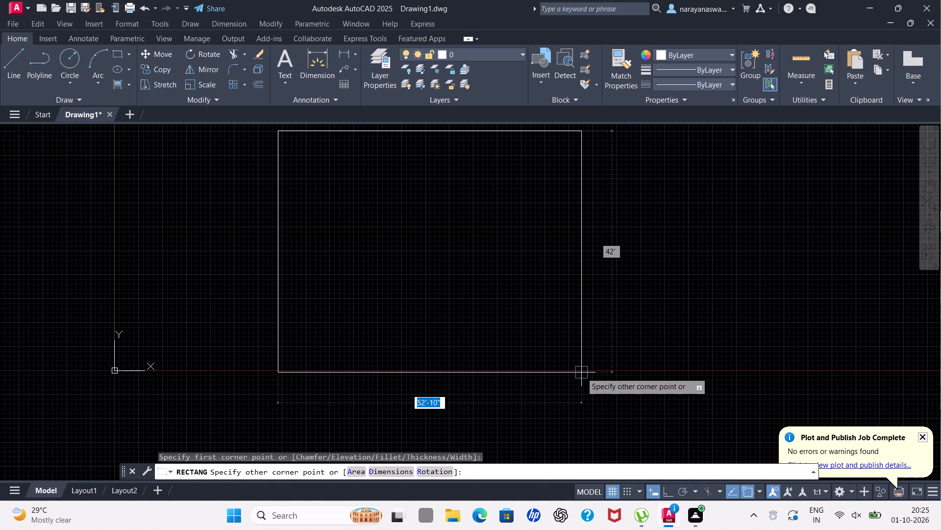
type("50'")
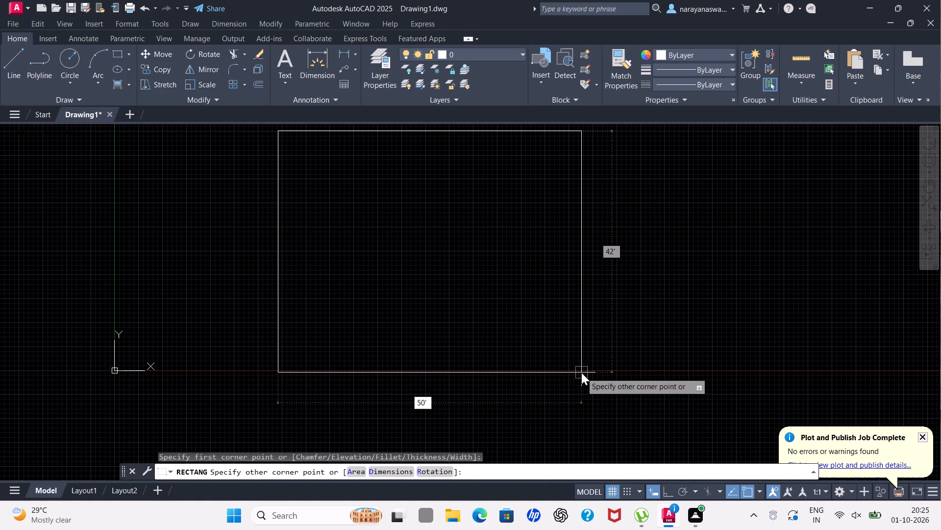
key("Tab")
type("40'")
key("Return")
scroll(573, 350, "down", 2)
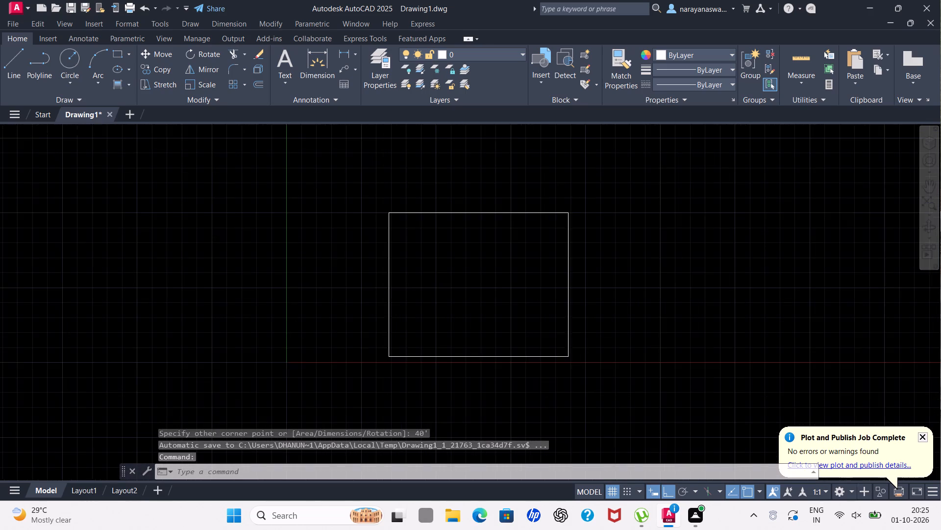
scroll(574, 331, "up", 1)
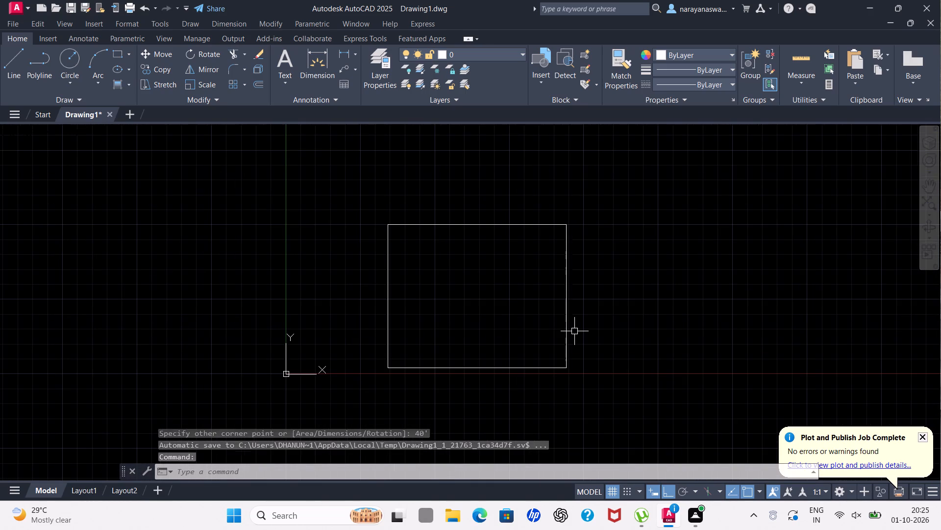
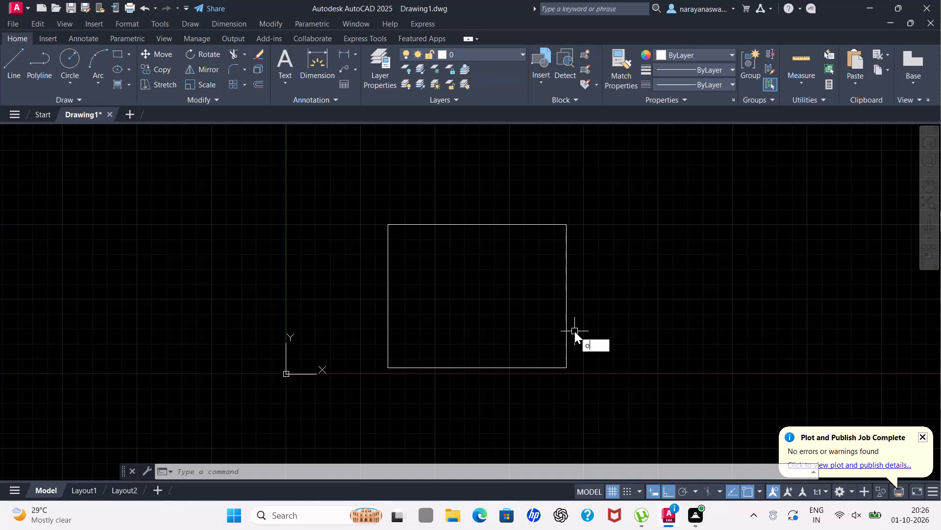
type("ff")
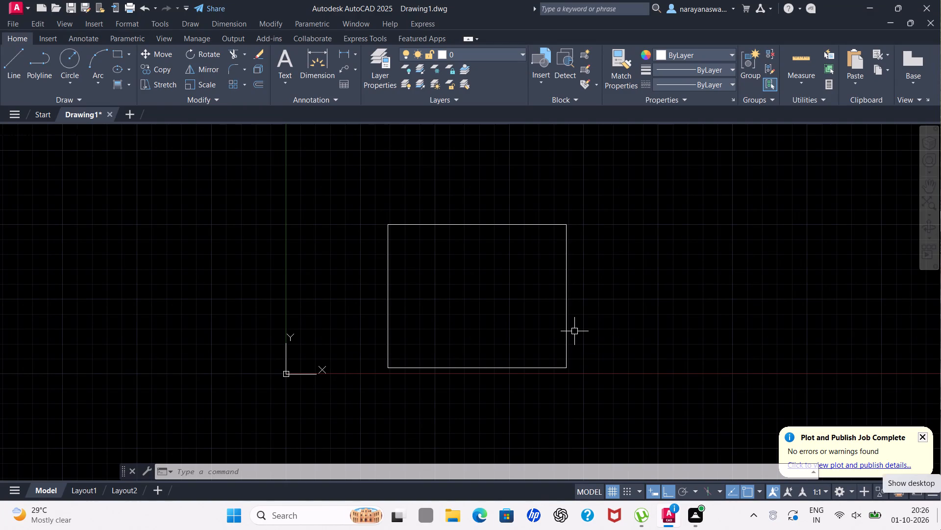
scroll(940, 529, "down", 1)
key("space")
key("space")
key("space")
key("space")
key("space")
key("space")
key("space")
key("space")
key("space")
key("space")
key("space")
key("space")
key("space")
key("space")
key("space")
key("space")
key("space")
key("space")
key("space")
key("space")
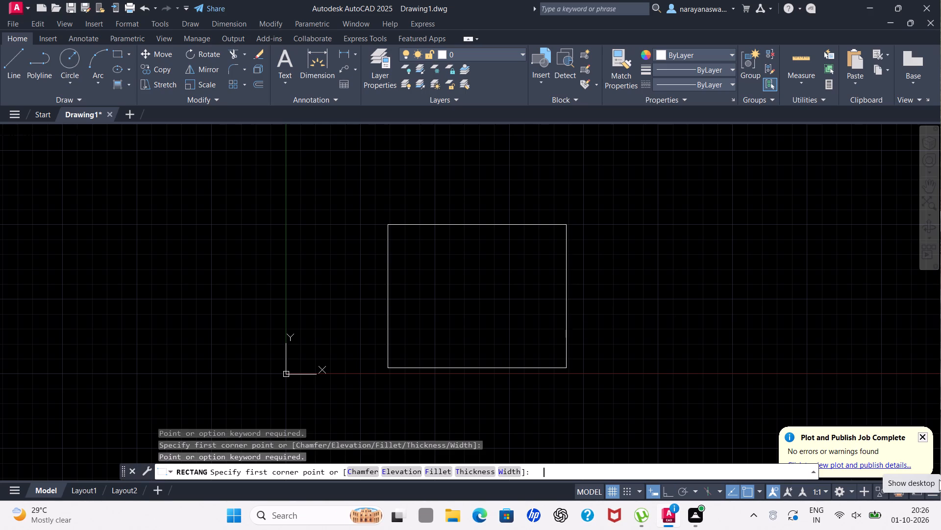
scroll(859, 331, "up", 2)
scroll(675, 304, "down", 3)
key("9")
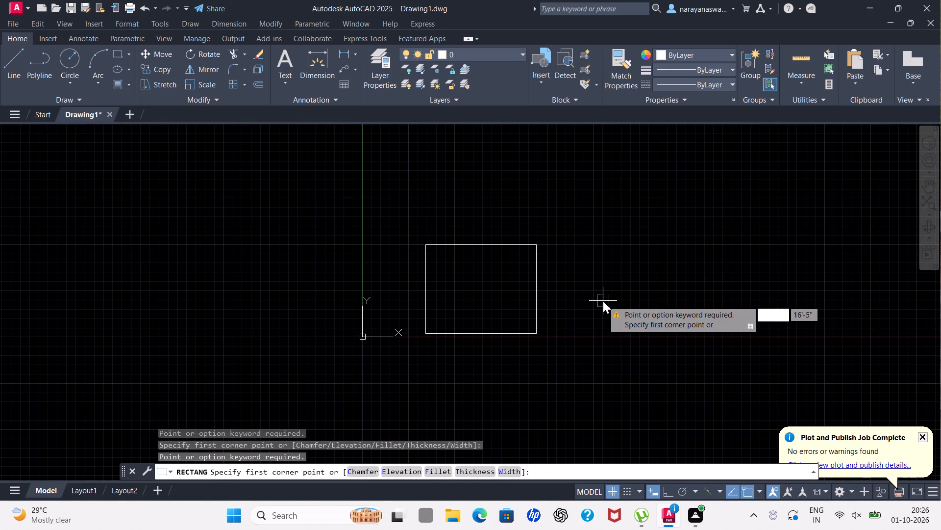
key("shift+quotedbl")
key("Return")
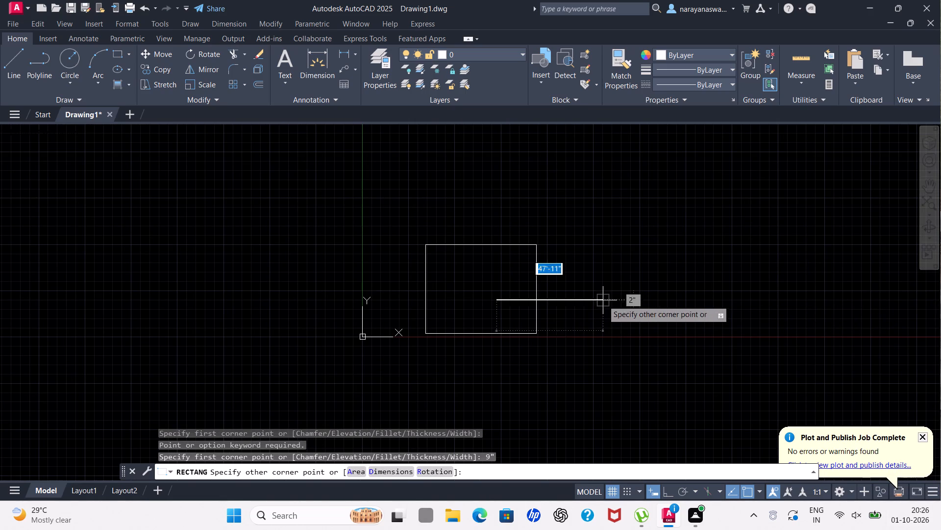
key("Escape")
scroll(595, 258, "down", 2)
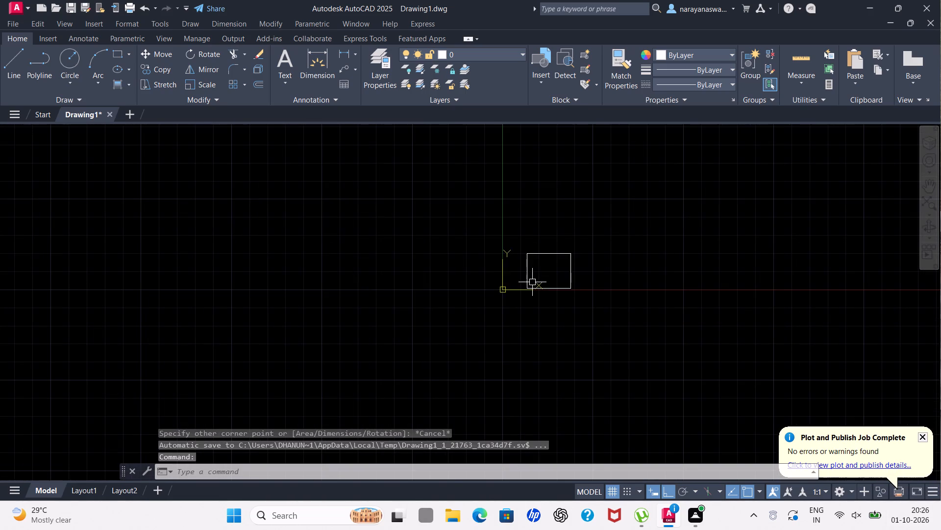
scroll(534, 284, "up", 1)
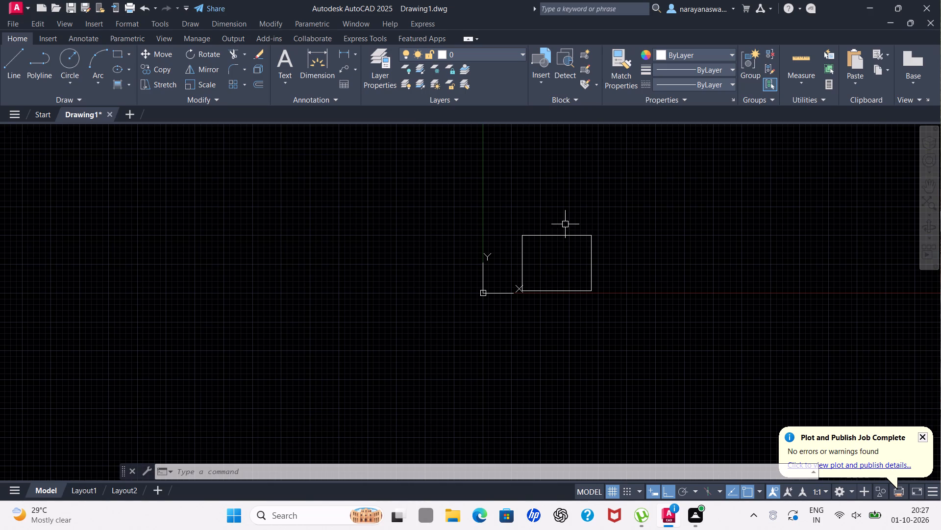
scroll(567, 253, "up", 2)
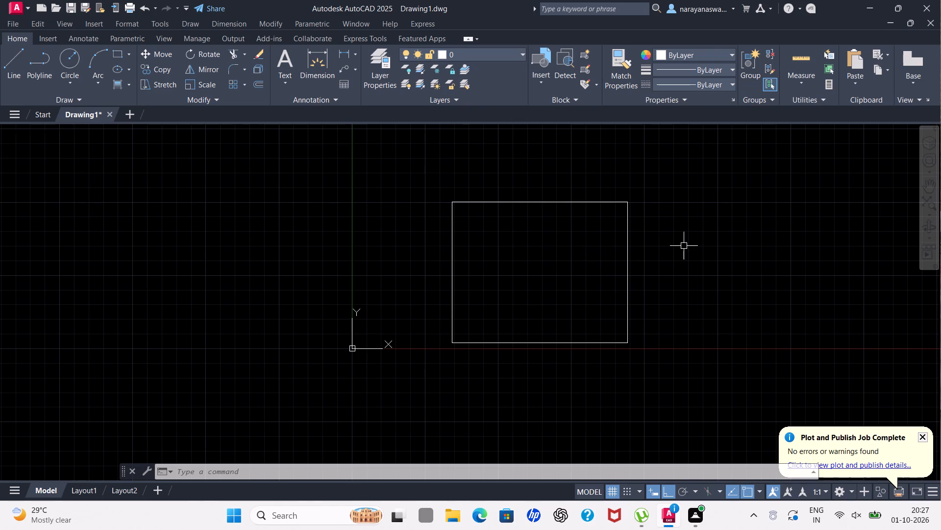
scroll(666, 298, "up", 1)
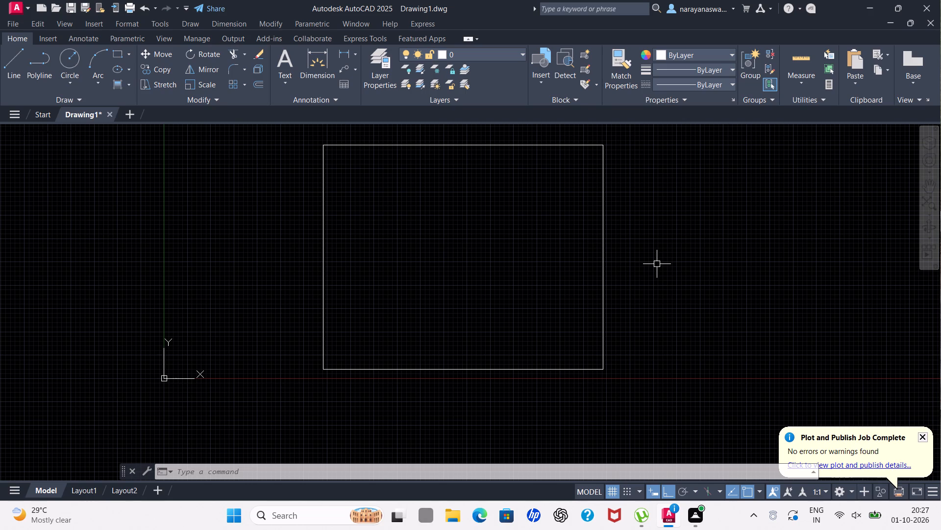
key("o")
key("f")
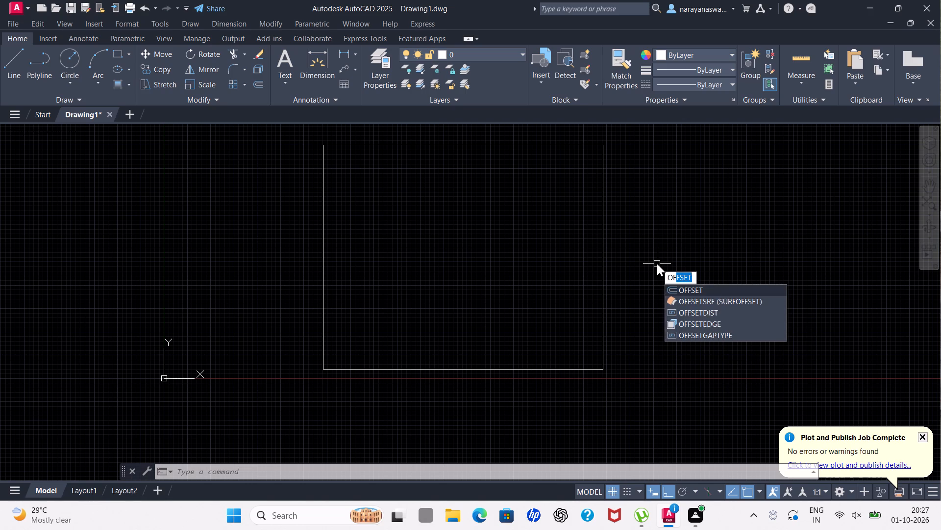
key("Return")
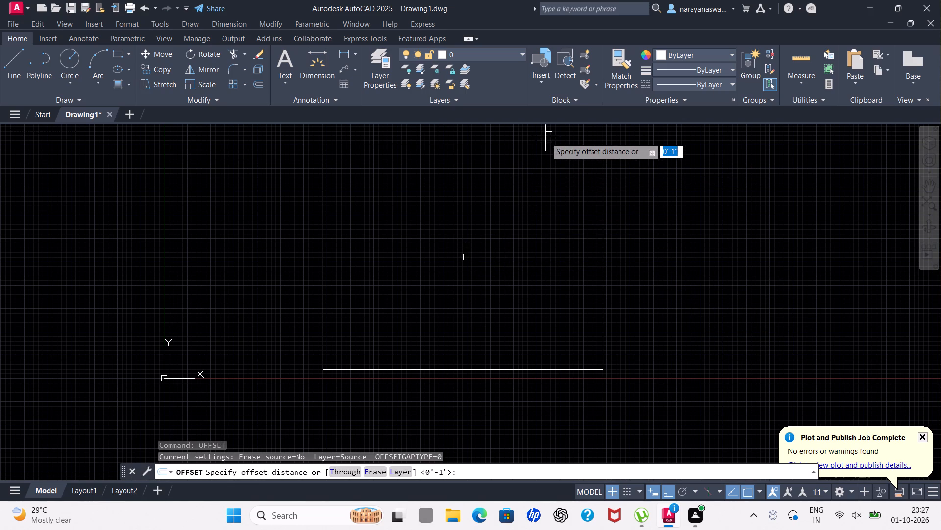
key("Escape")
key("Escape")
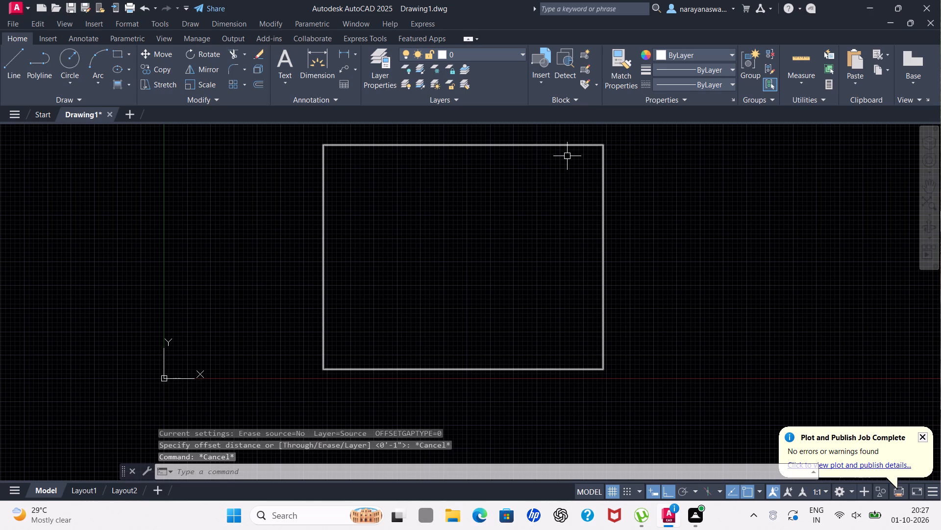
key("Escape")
Offset the 50' by 40' rectangle outward by 9" to form the outer wall outline.
key("o")
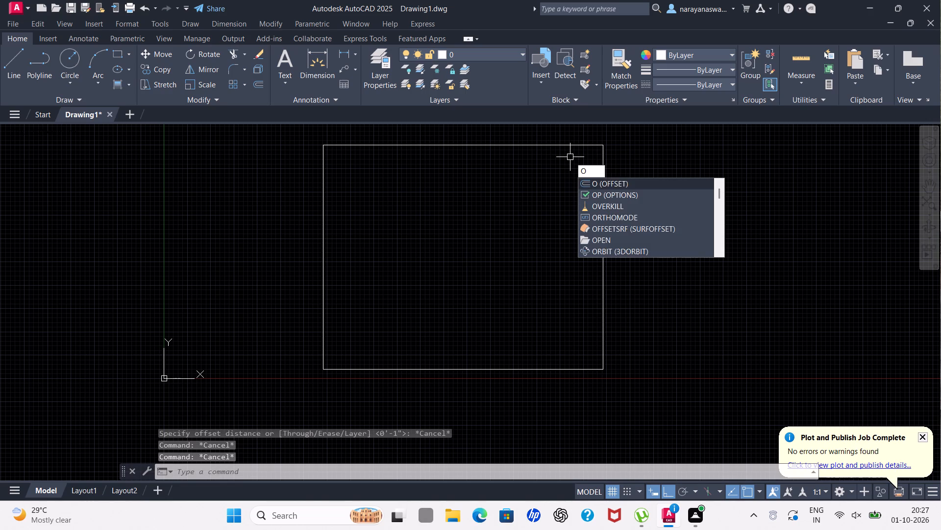
left_click(621, 180)
type("9\"")
key("Return")
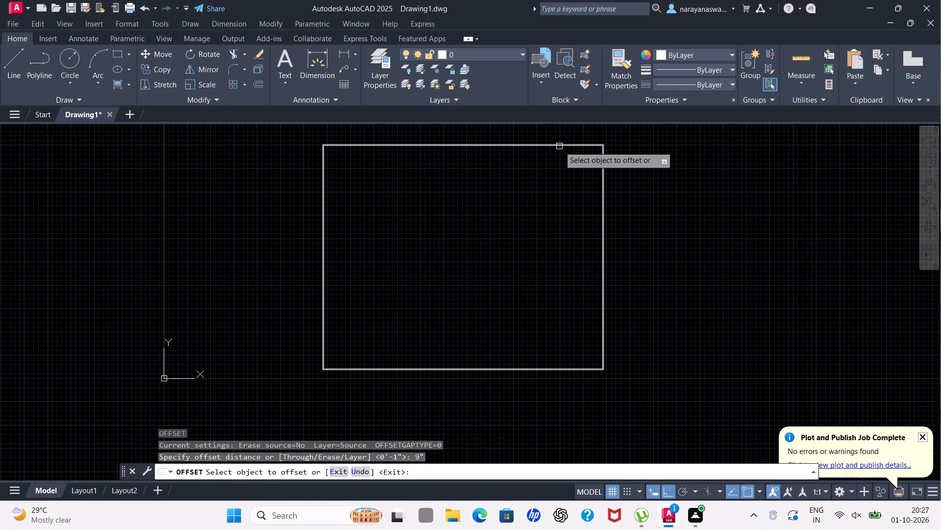
left_click(562, 146)
left_click(577, 129)
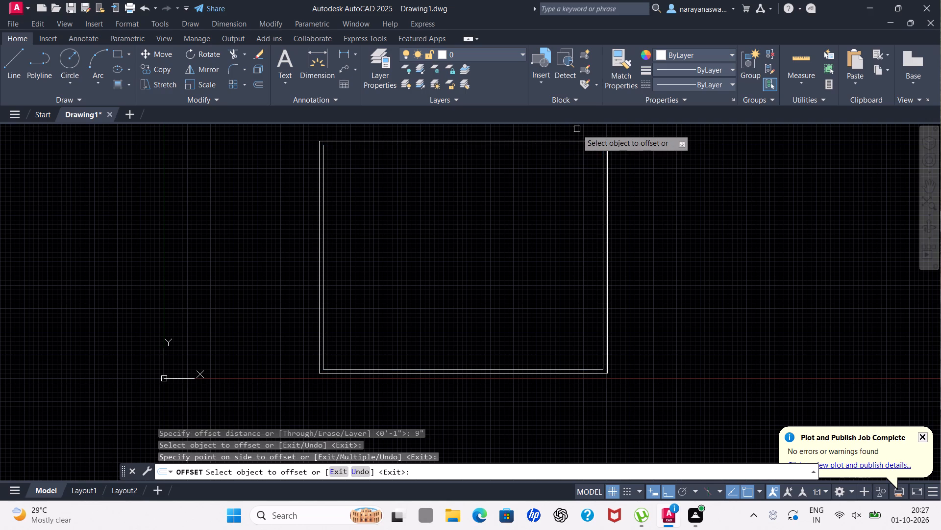
key("Escape")
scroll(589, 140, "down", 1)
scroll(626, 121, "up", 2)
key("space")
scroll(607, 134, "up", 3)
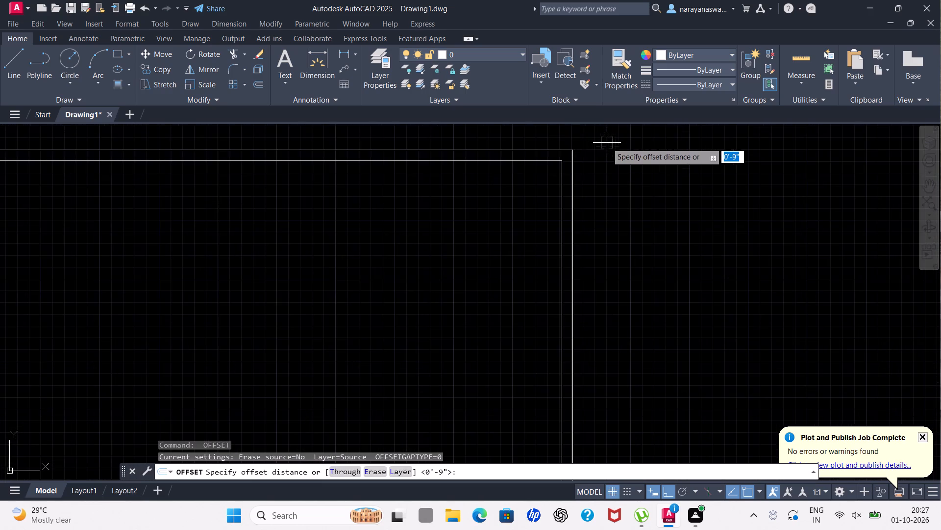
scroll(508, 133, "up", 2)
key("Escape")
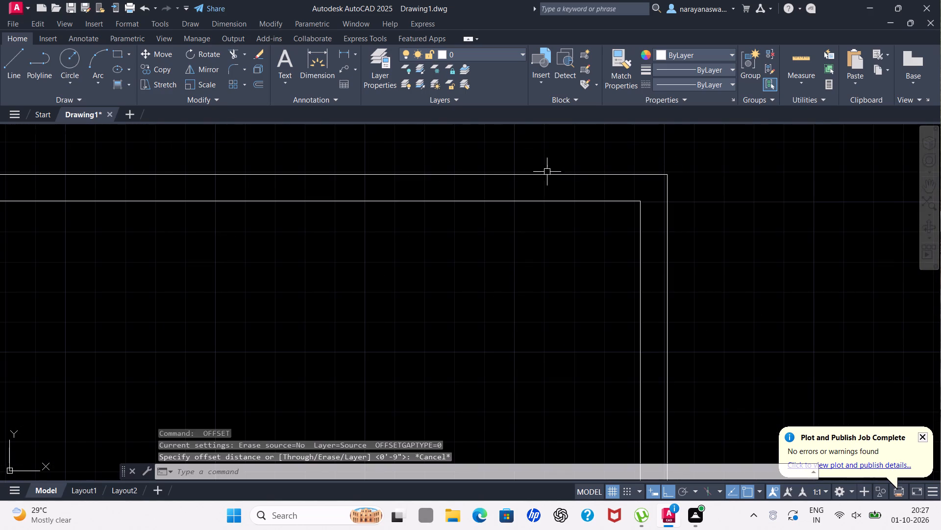
Explode the inner and the outer wall rectangles into separate lines.
scroll(548, 174, "down", 4)
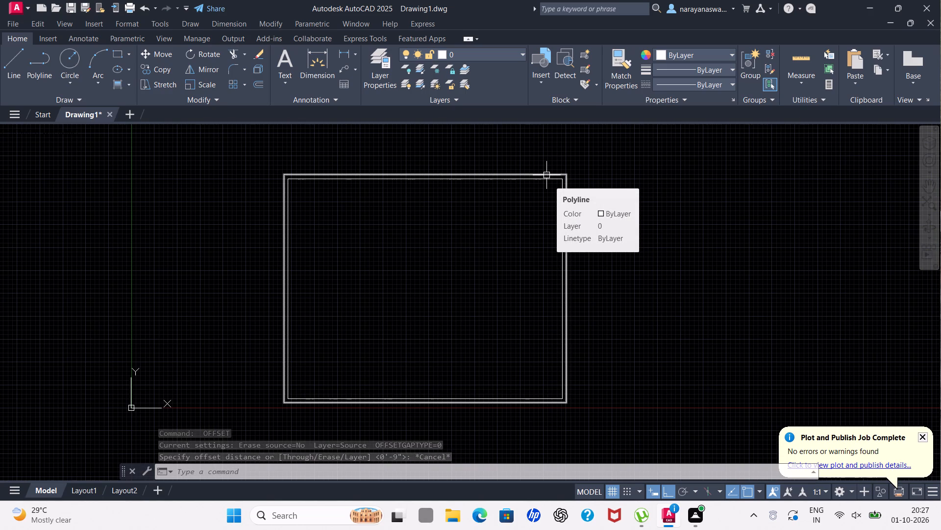
scroll(513, 185, "up", 1)
left_click(517, 176)
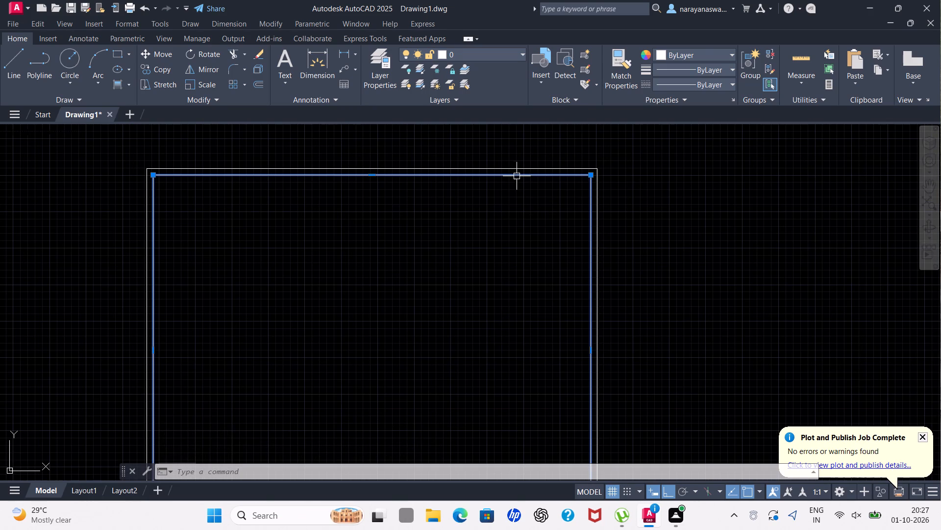
left_click(517, 176)
key("x")
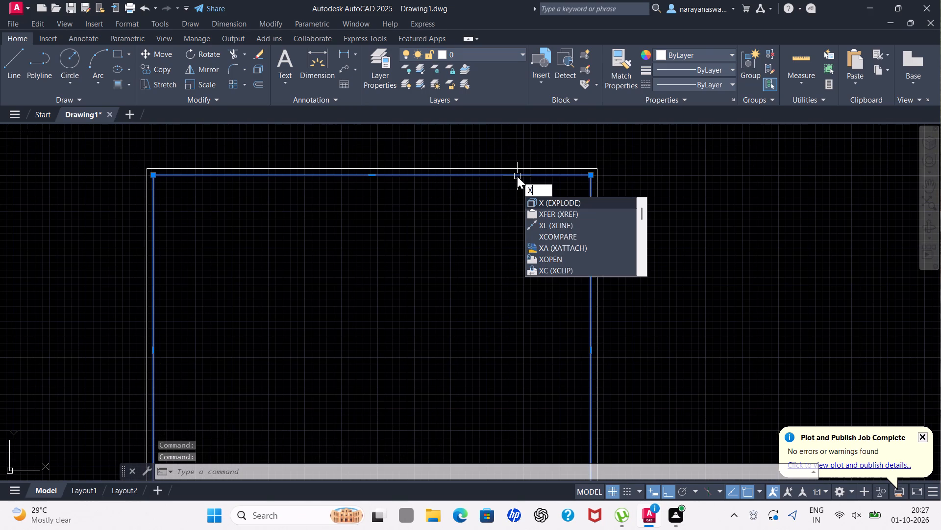
key("Return")
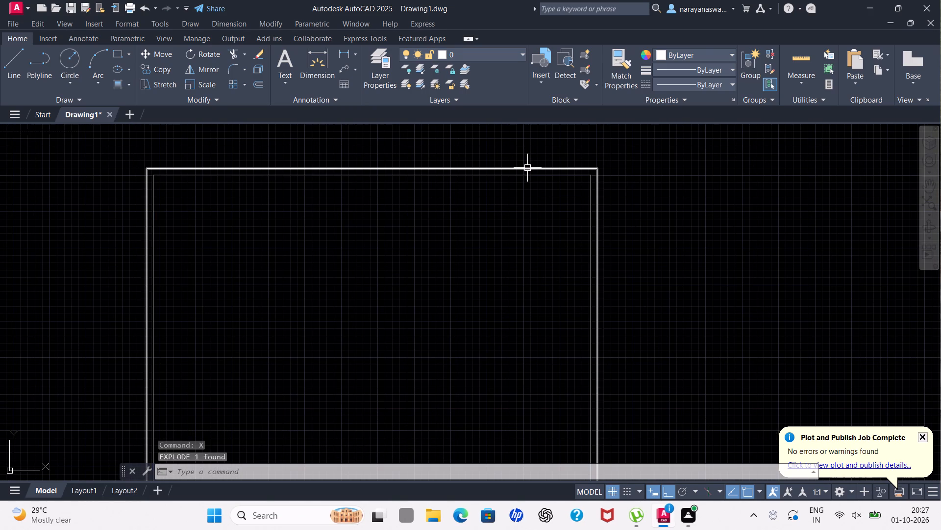
left_click(528, 168)
key("x")
key("Return")
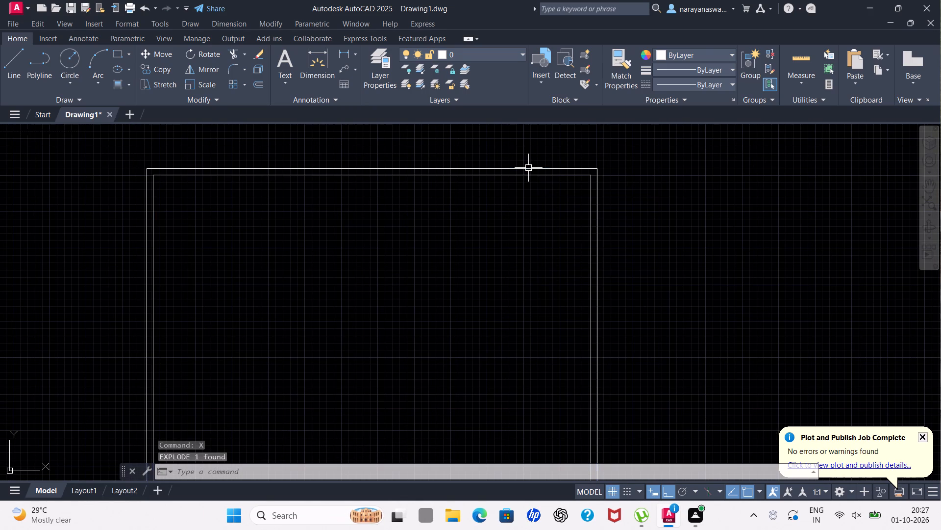
Offset the inner rectangle's left vertical line 11'1" to the right, into the interior.
scroll(528, 168, "down", 1)
scroll(380, 228, "up", 2)
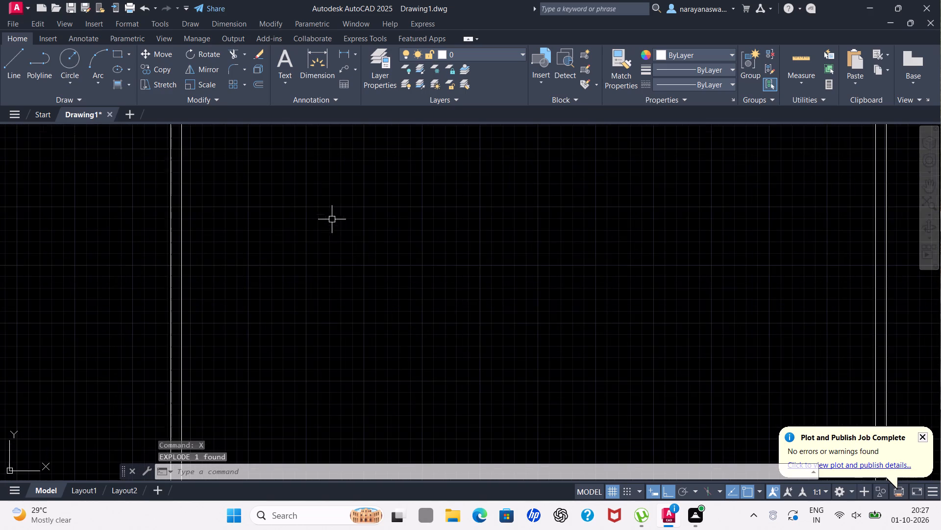
scroll(327, 228, "down", 3)
scroll(257, 218, "up", 2)
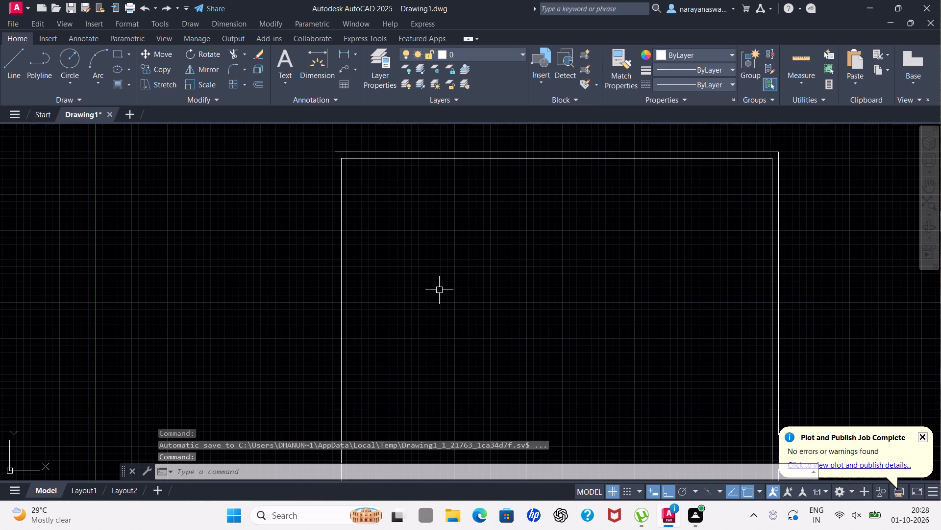
scroll(439, 290, "down", 1)
scroll(415, 312, "up", 3)
scroll(417, 310, "down", 3)
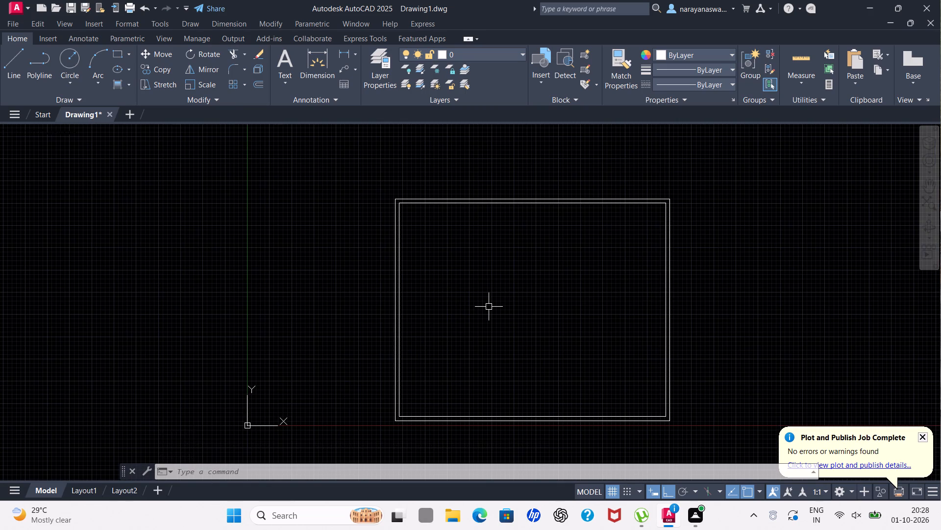
scroll(524, 308, "up", 1)
type("of")
key("Return")
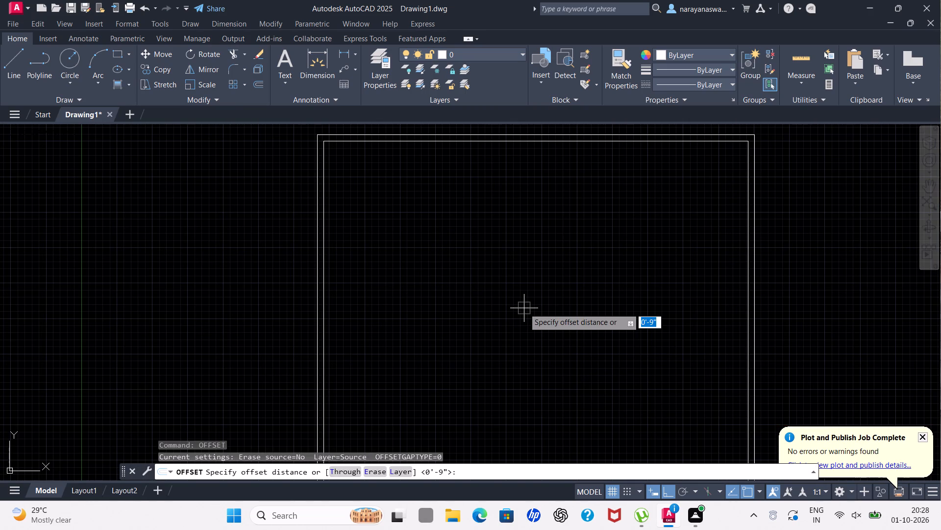
type("11")
key("apostrophe")
key("1")
key("Return")
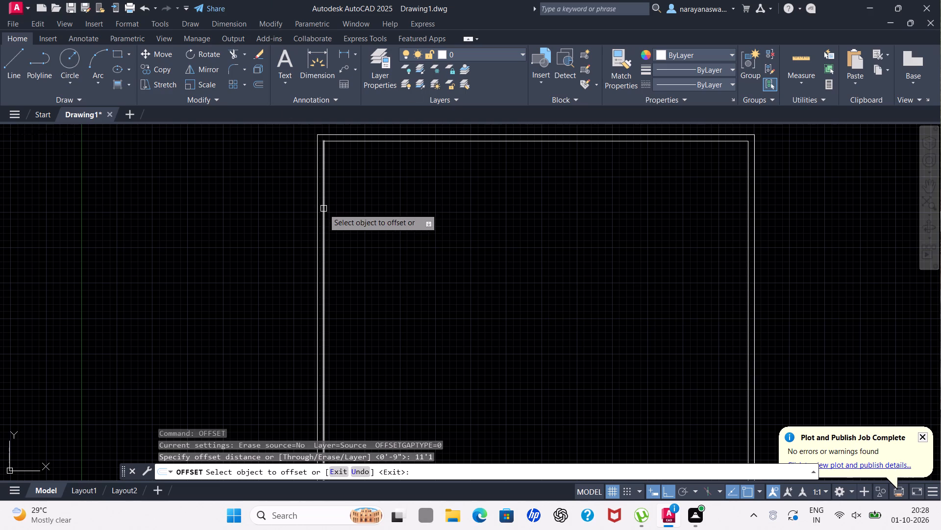
left_click_drag(323, 209, 334, 210)
left_click(568, 260)
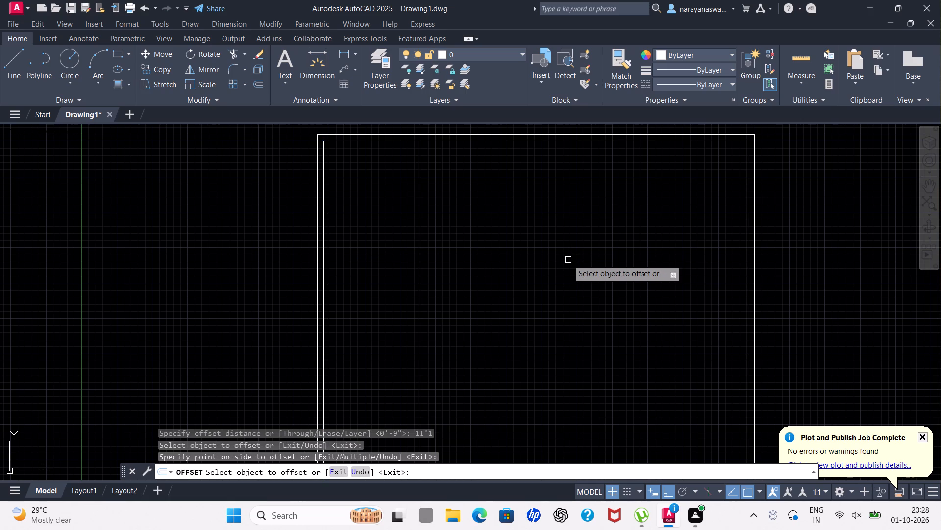
key("Escape")
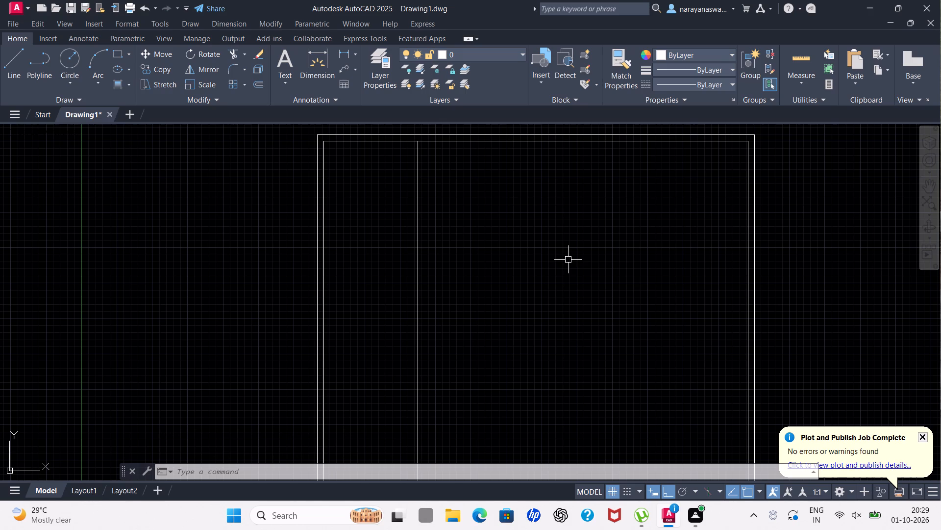
left_click(568, 260)
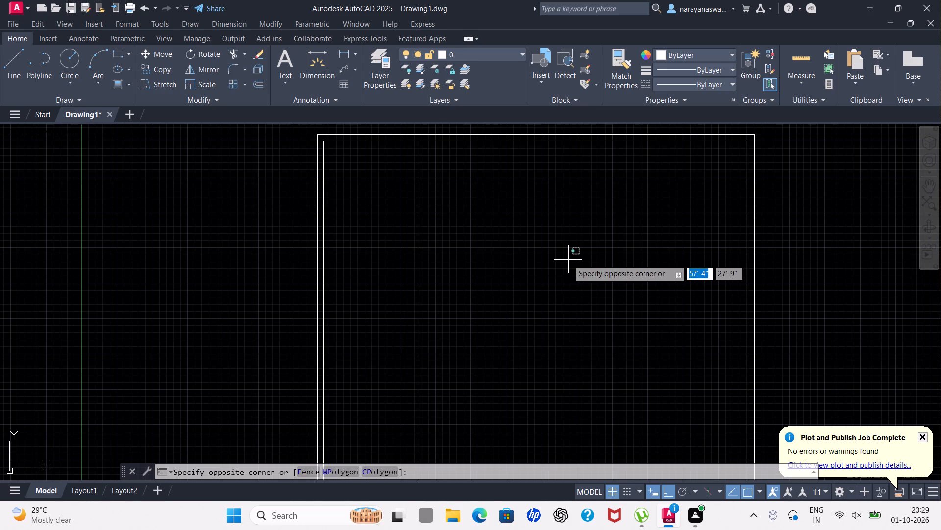
key("Escape")
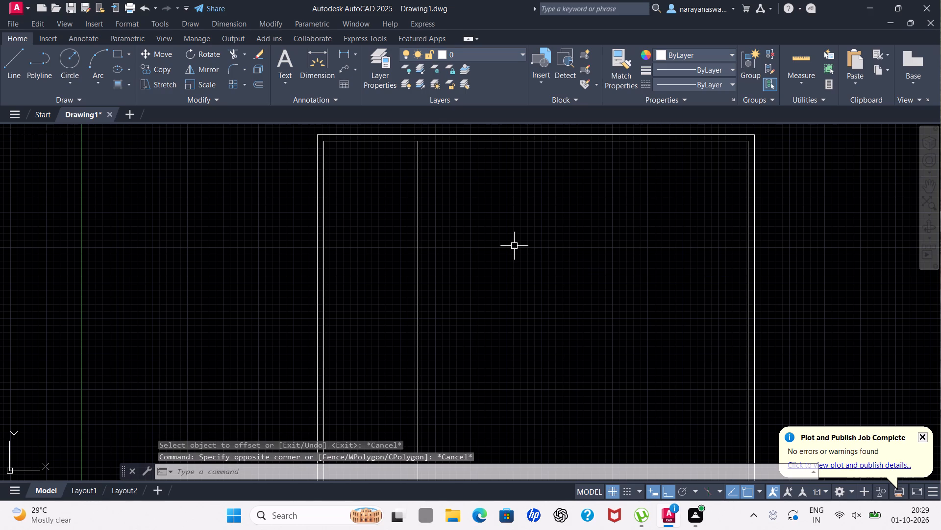
Offset the new interior vertical line 9" to the right to give the partition wall its thickness.
key("space")
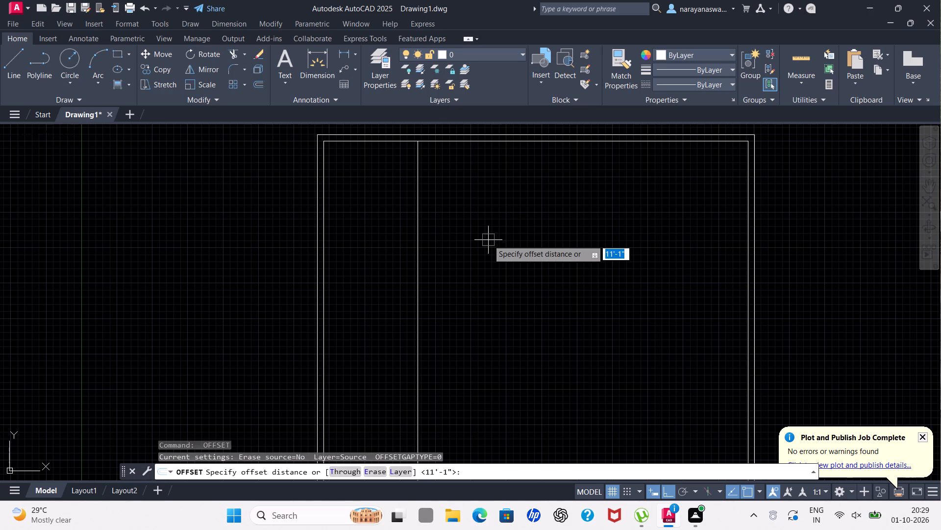
key("9")
key("shift+quotedbl")
key("Return")
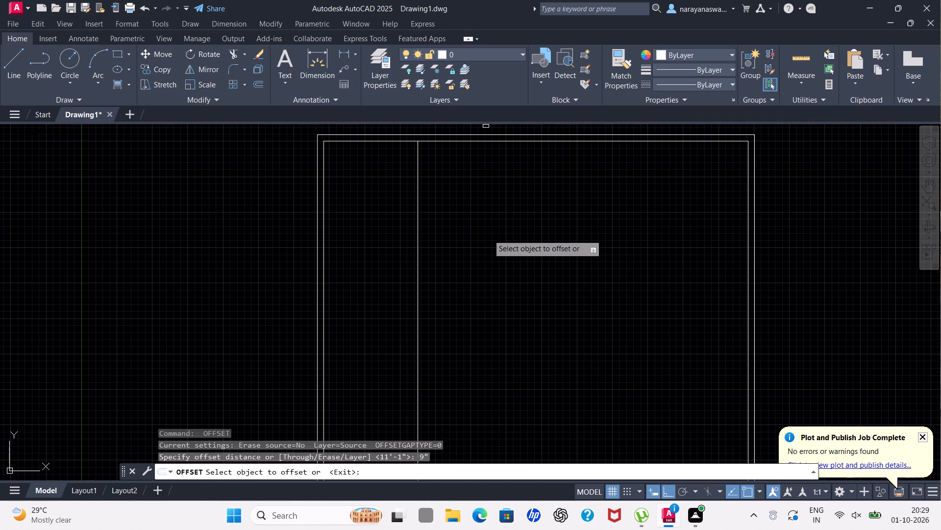
left_click(417, 233)
left_click(473, 227)
key("Escape")
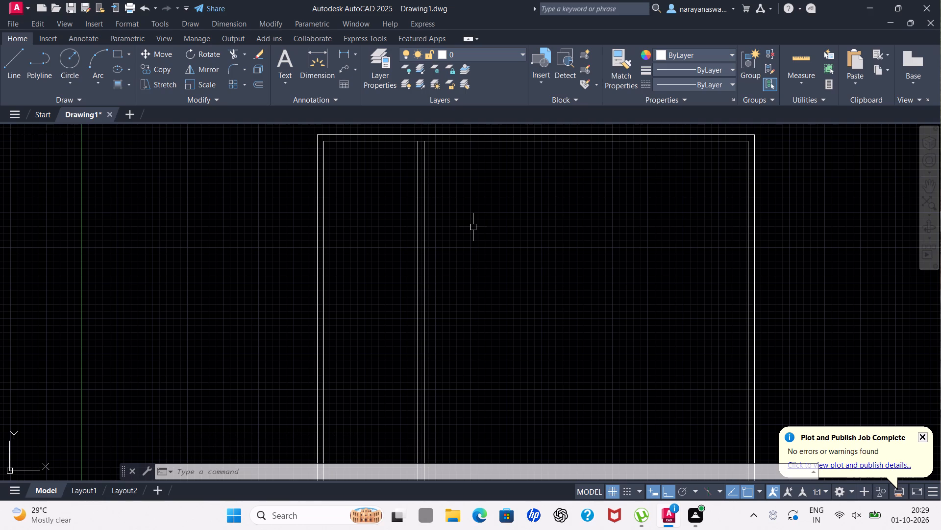
Offset the inner rectangle's top horizontal line 15'7" downward into the interior.
scroll(473, 227, "down", 1)
key("space")
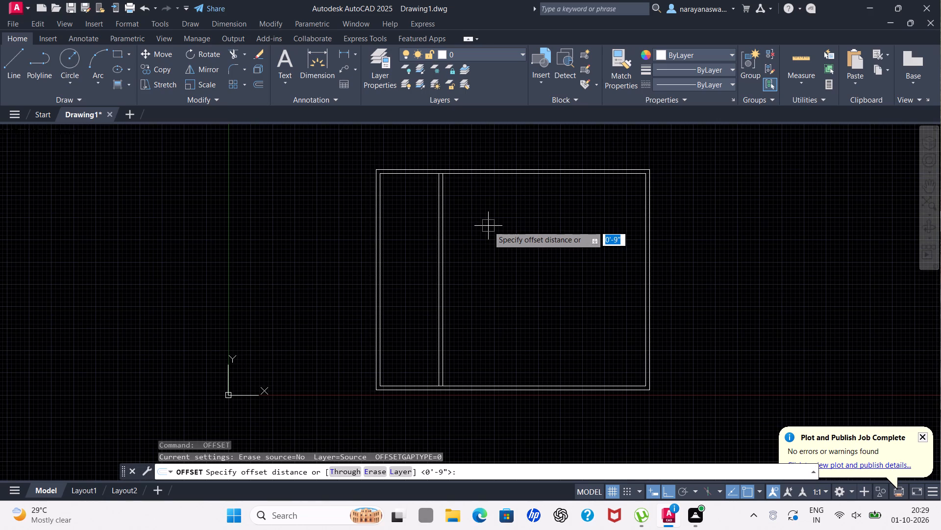
key("1")
type("5'")
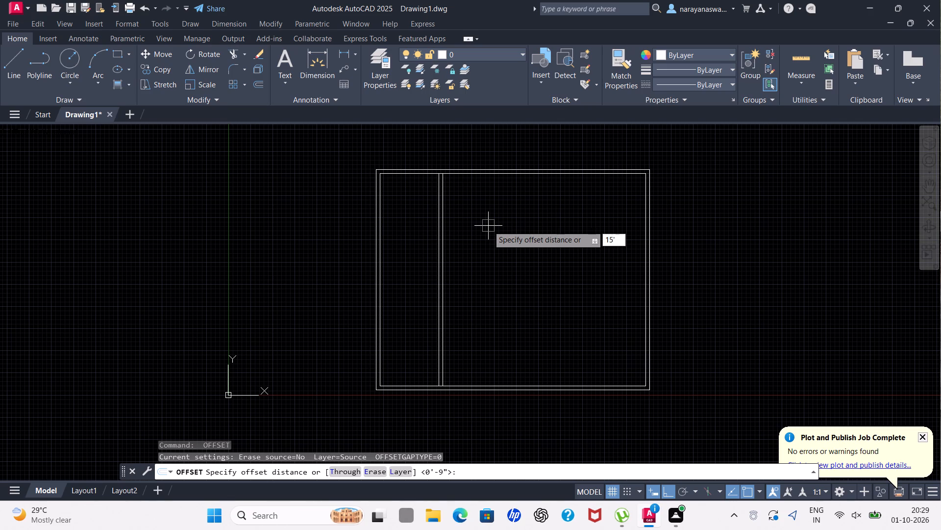
type("7\"")
key("Return")
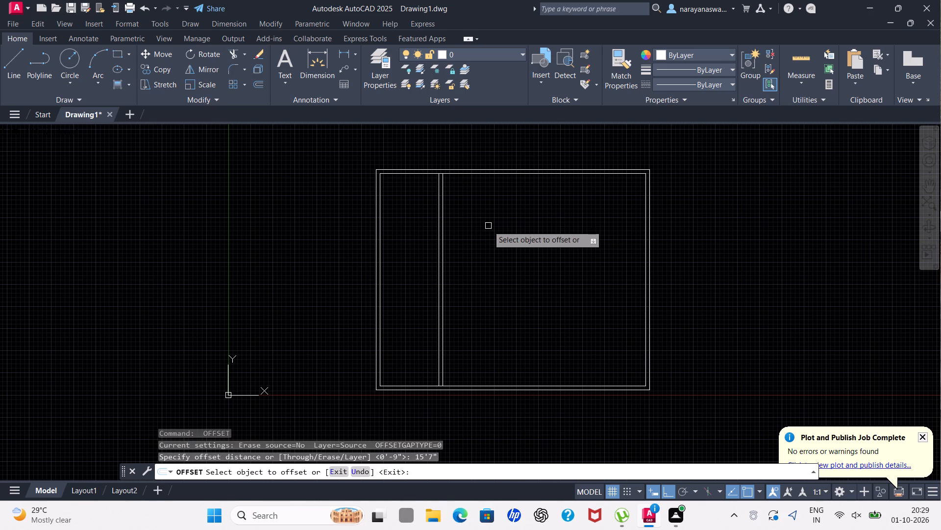
scroll(488, 226, "up", 3)
scroll(383, 229, "down", 3)
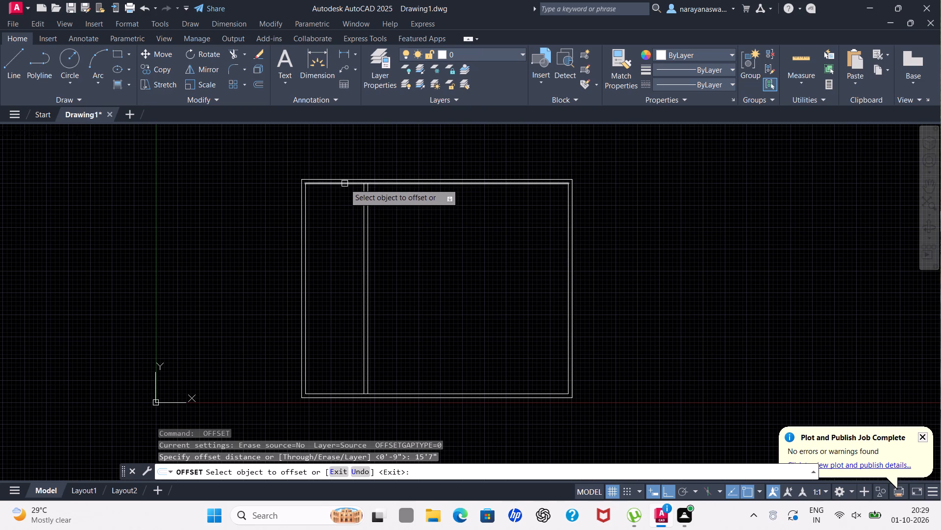
left_click(345, 184)
left_click(343, 271)
key("Escape")
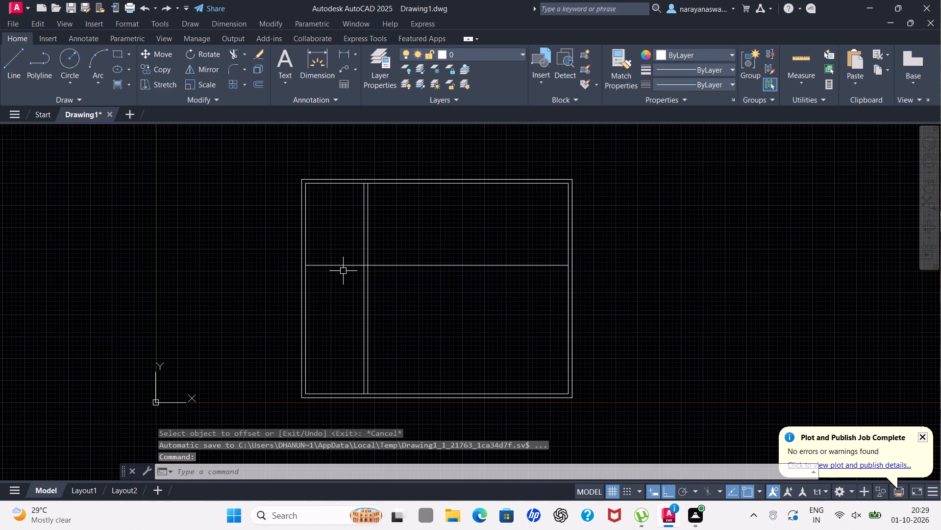
Offset the new interior horizontal line 9" downward to give the partition wall its thickness.
key("space")
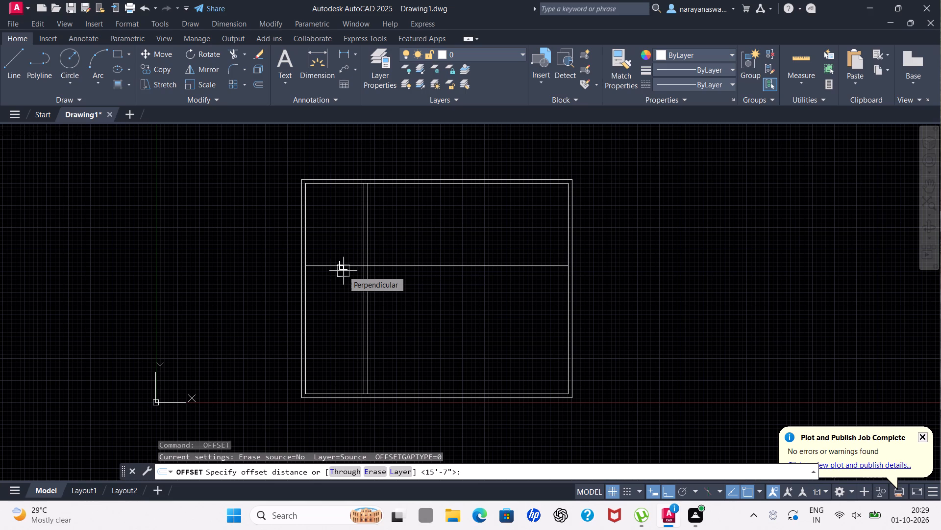
type("9\"")
key("Return")
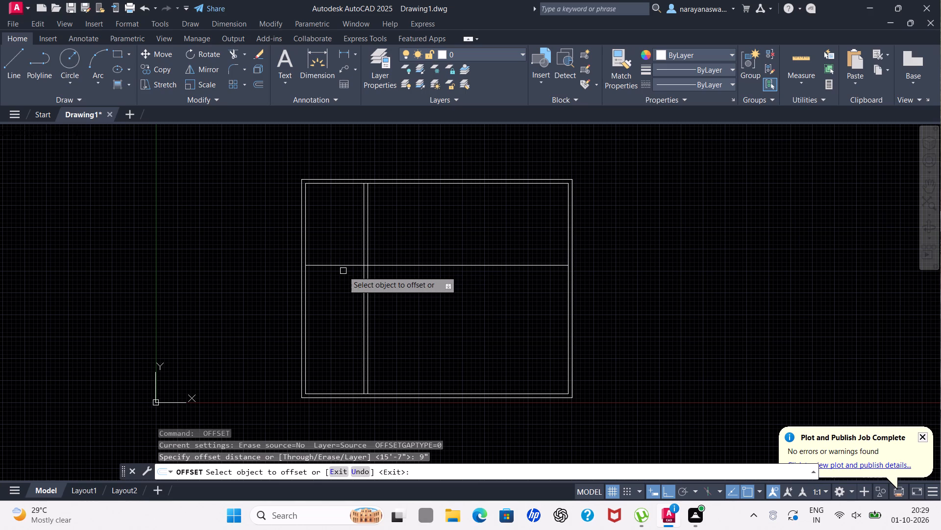
scroll(403, 287, "up", 1)
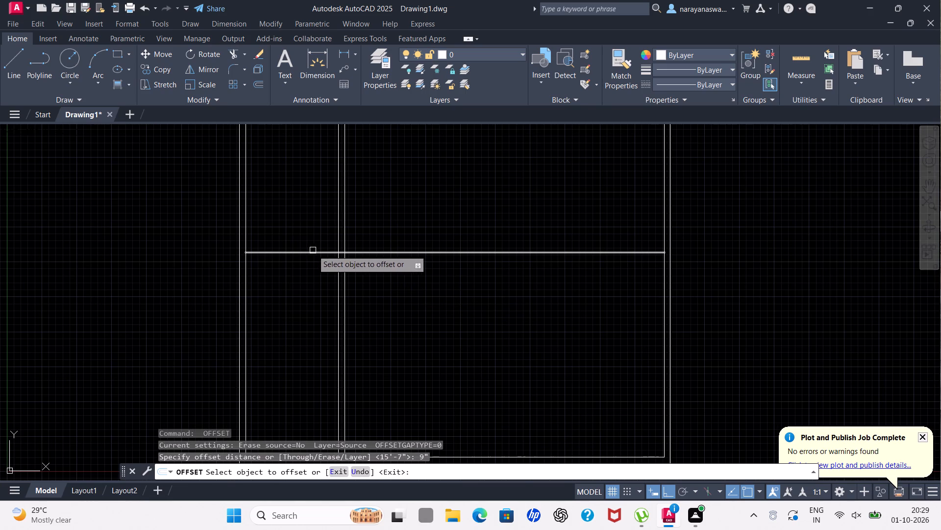
left_click(315, 251)
left_click(278, 321)
key("Escape")
Offset the lower line of the horizontal partition wall 16' downward.
scroll(278, 321, "down", 1)
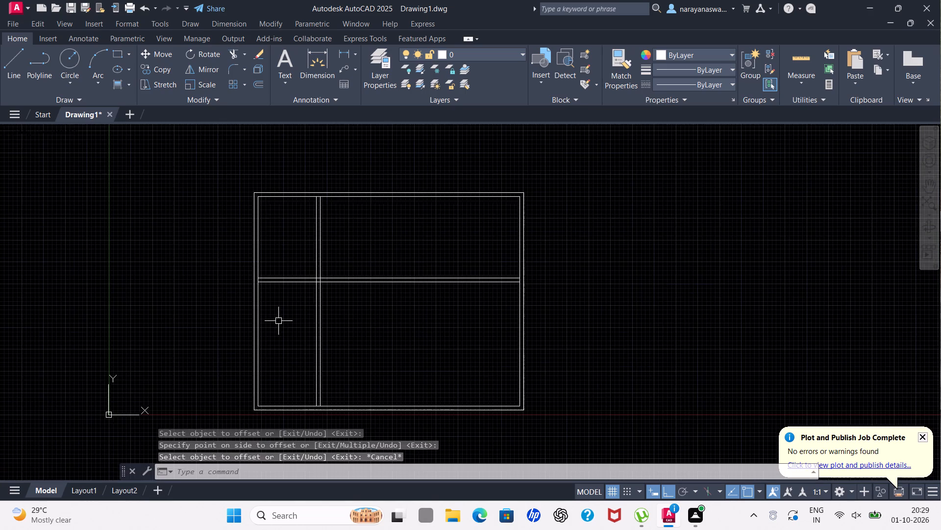
scroll(278, 321, "down", 1)
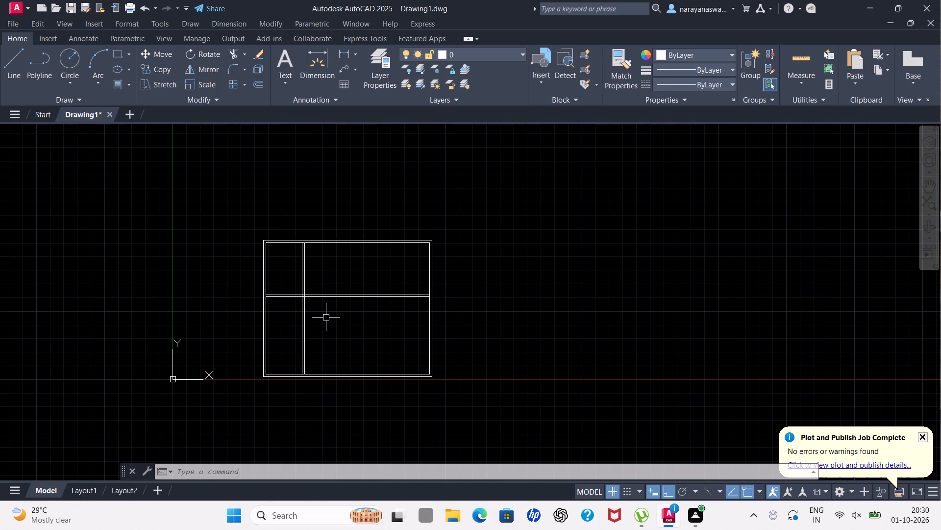
scroll(282, 339, "up", 2)
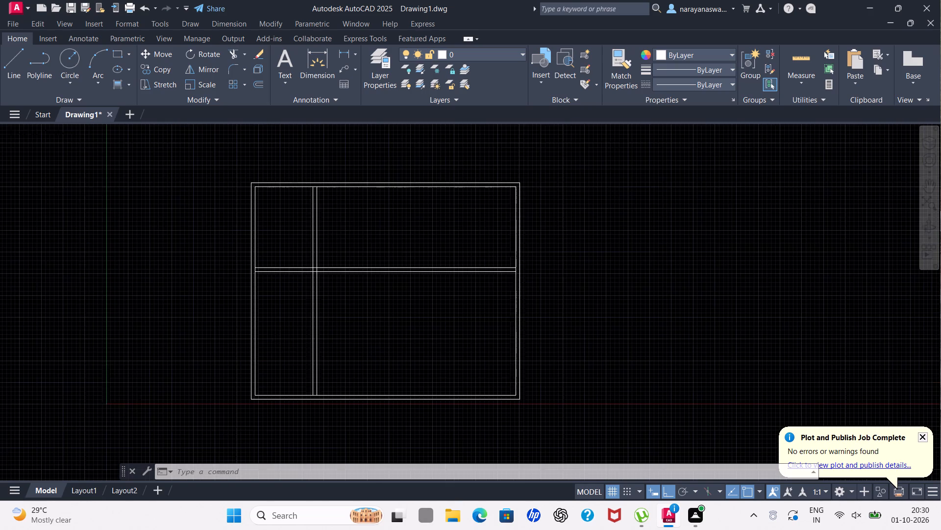
key("space")
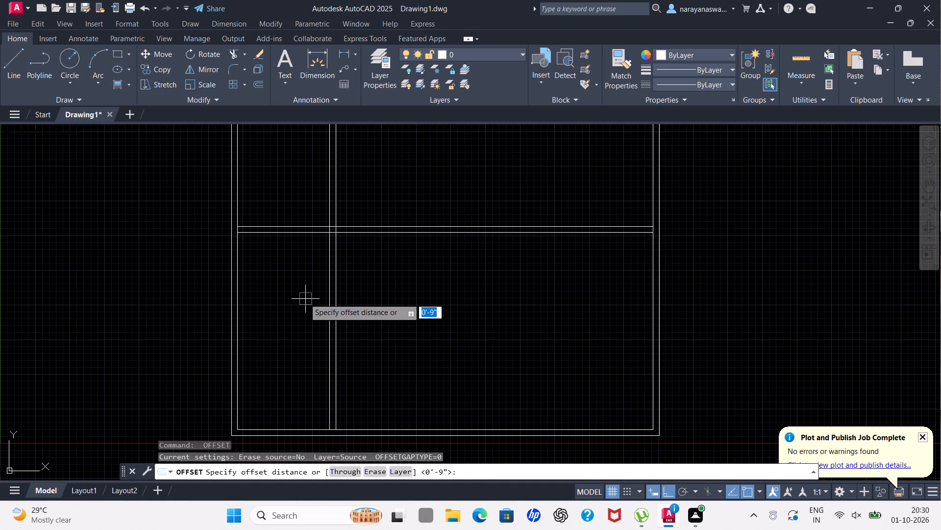
scroll(312, 304, "up", 1)
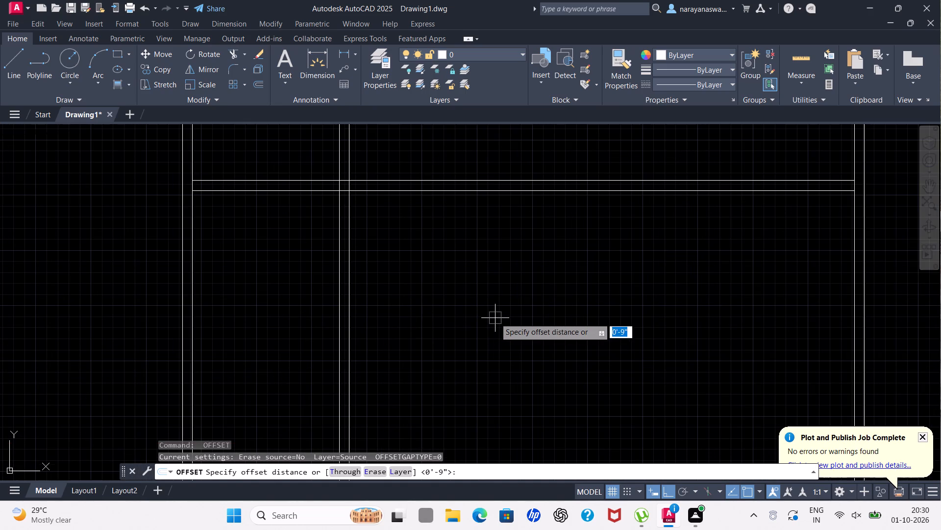
key("1")
key("6")
key("apostrophe")
key("Return")
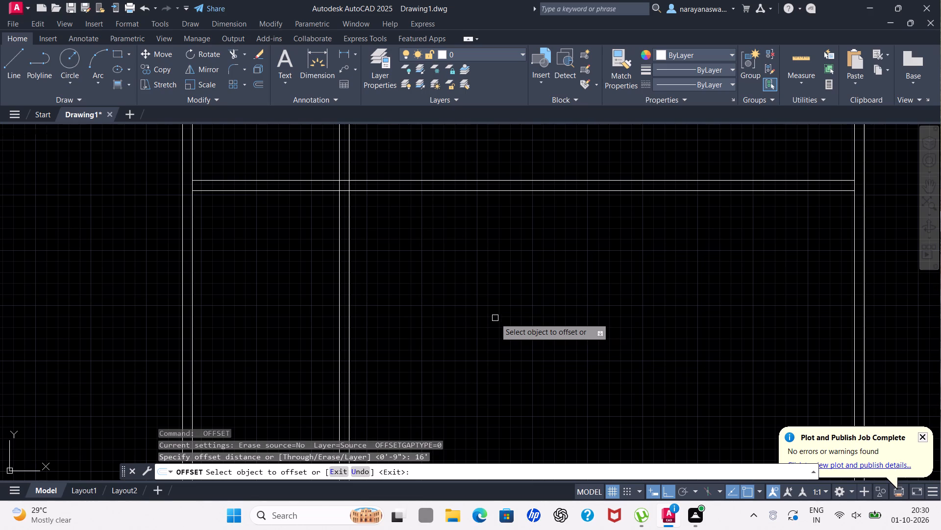
scroll(317, 192, "down", 1)
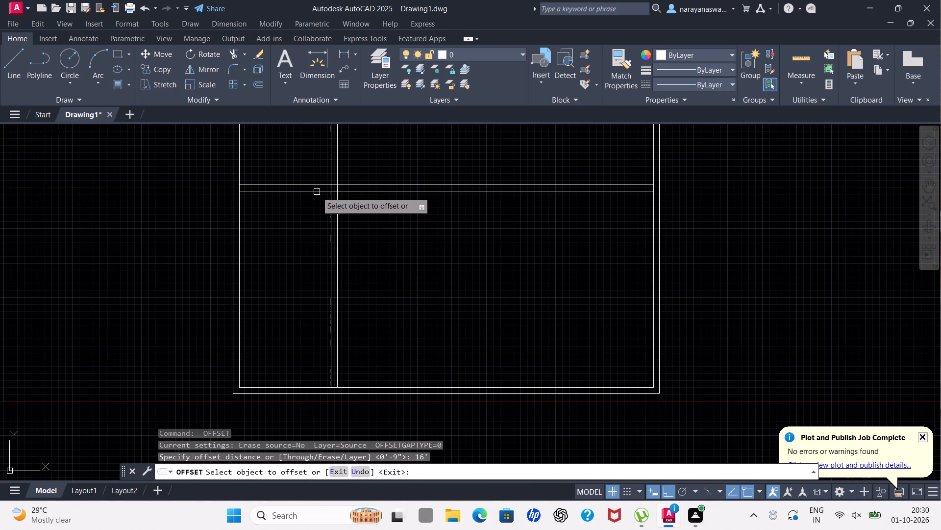
left_click(317, 192)
left_click(301, 331)
key("Escape")
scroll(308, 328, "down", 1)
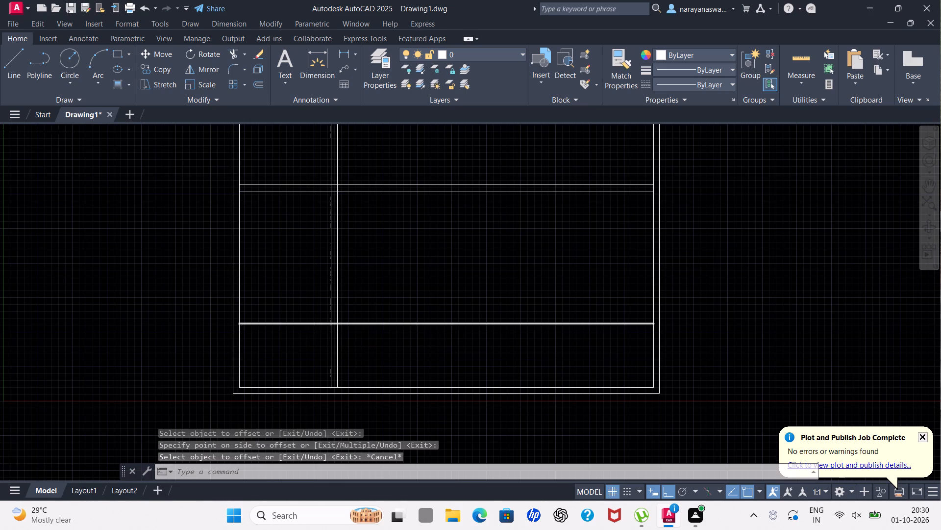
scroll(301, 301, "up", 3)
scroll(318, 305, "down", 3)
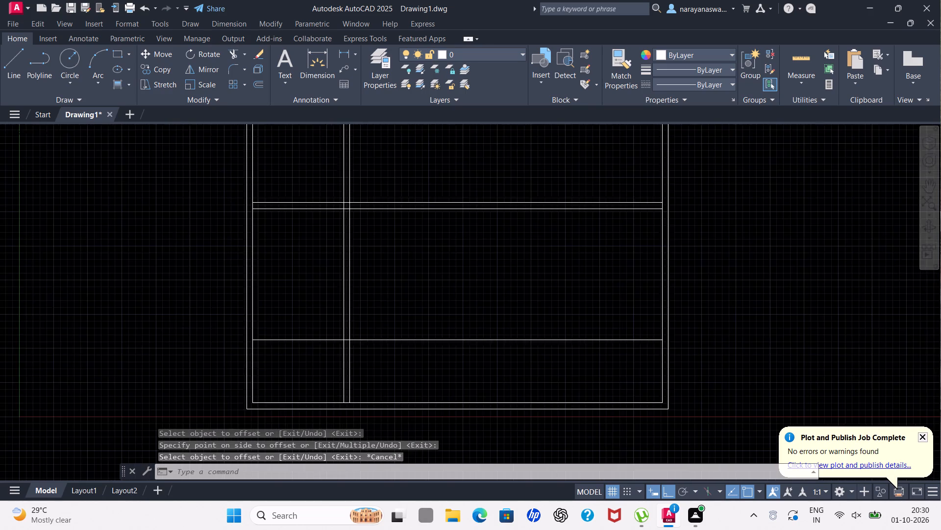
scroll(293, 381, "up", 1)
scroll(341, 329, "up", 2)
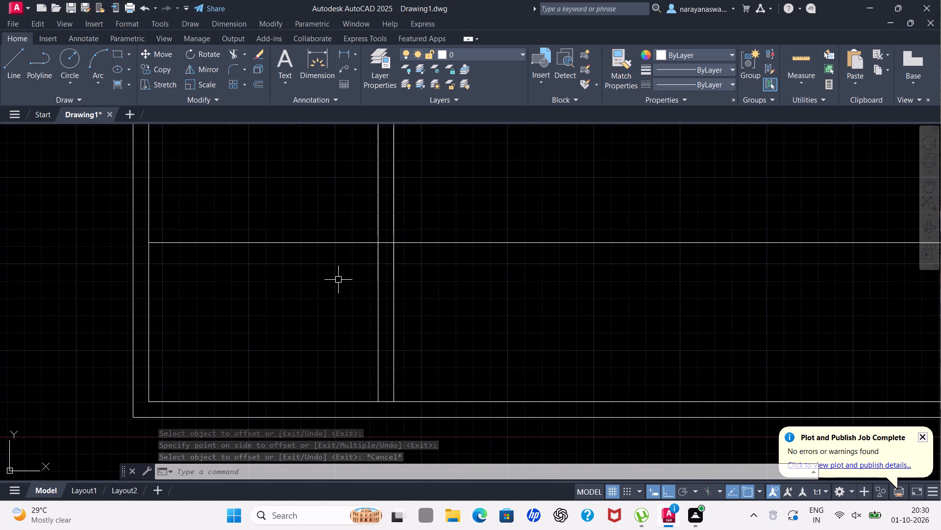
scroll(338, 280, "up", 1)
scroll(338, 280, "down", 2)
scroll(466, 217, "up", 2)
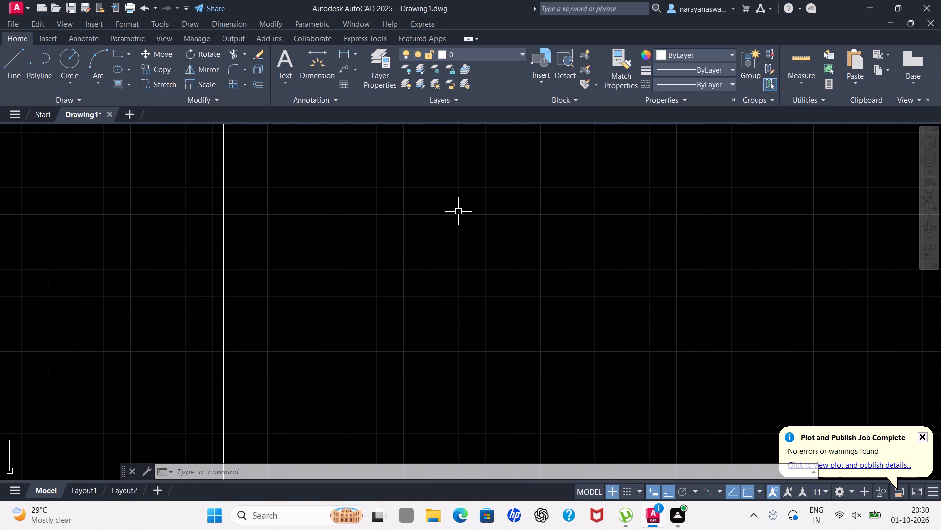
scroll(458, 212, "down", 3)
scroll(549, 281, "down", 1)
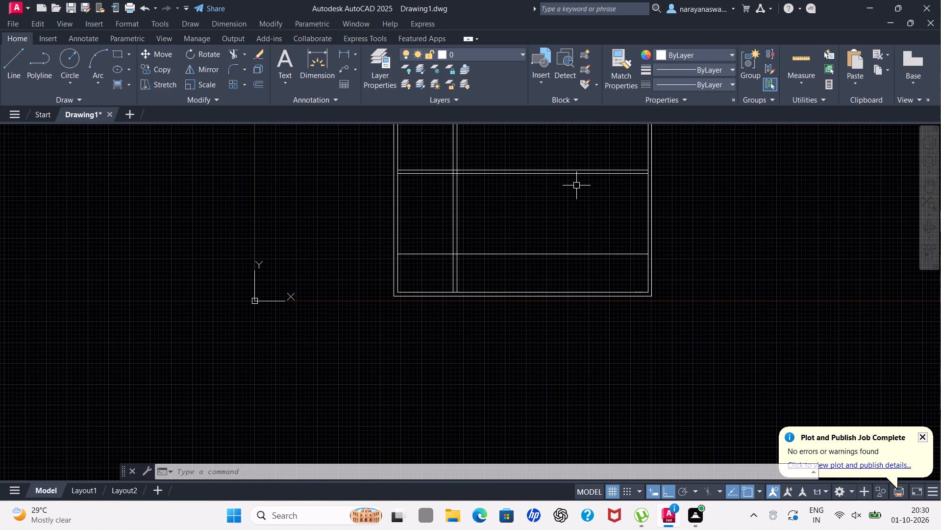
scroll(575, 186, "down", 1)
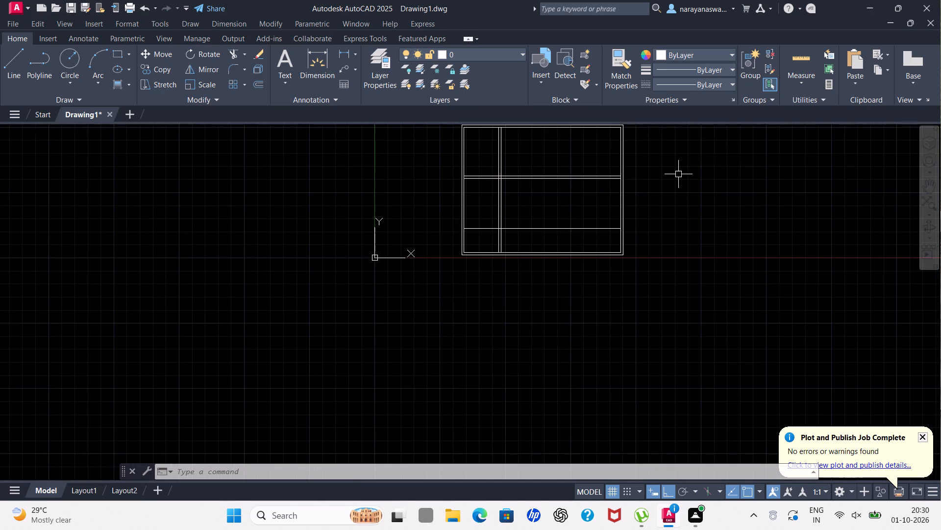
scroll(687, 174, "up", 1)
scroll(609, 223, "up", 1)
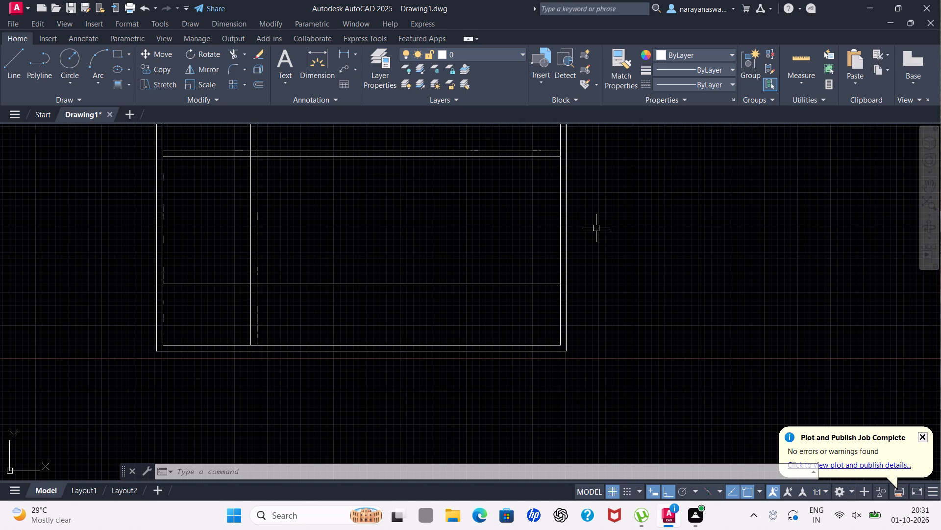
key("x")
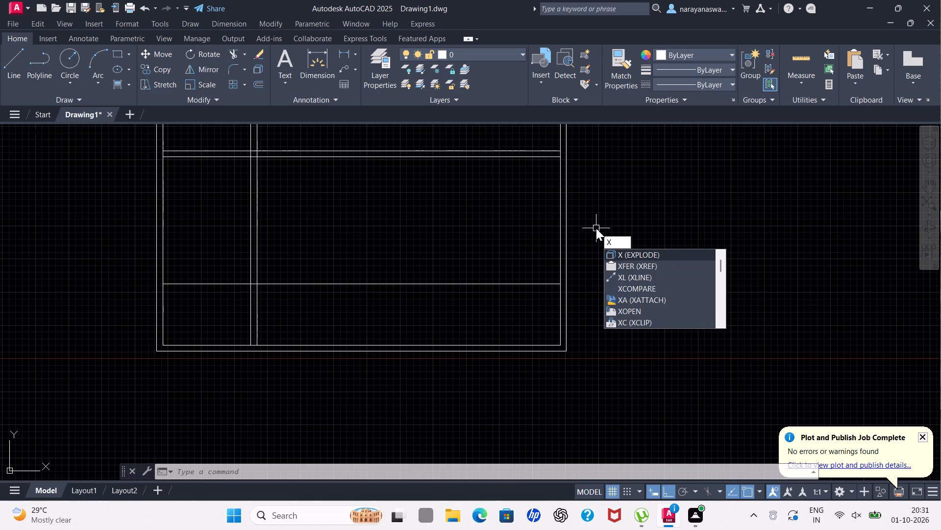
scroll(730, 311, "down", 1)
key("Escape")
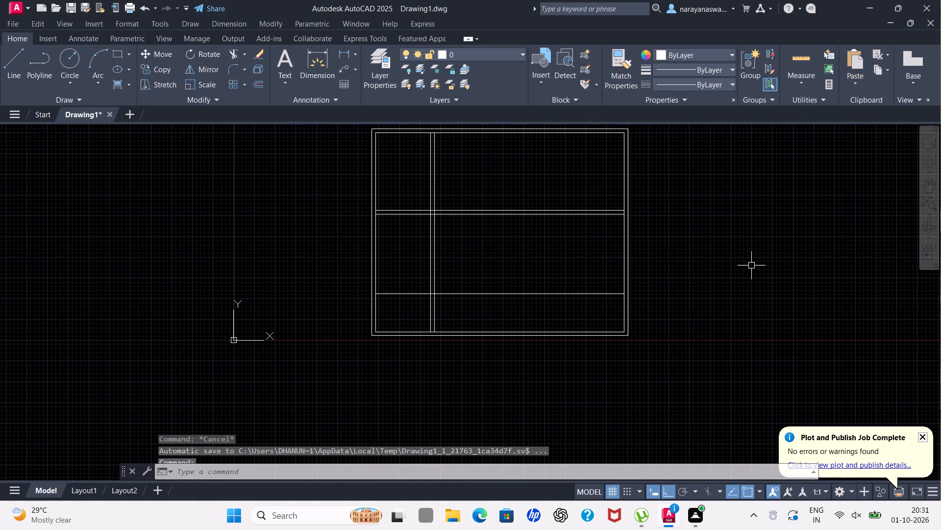
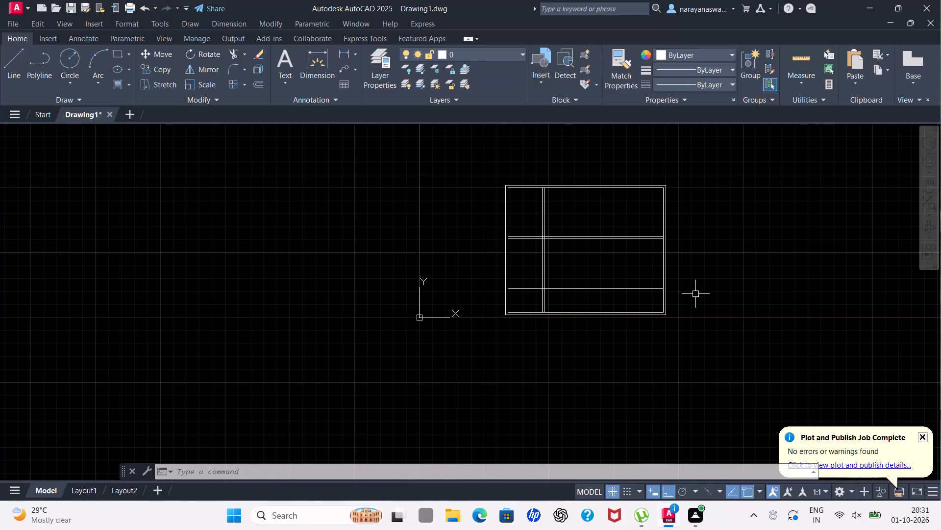
Offset the lowest interior horizontal line 9" downward to give the second horizontal partition wall its thickness.
scroll(695, 294, "up", 1)
type("of")
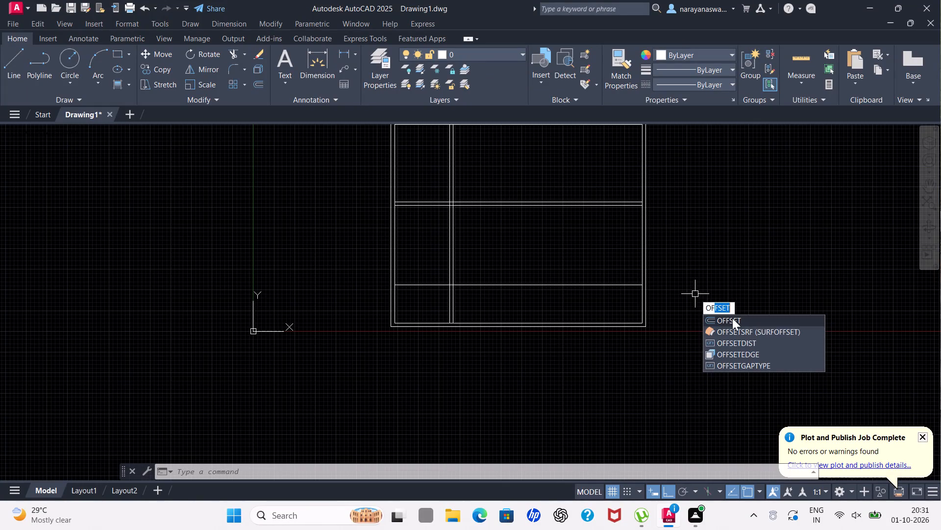
left_click(732, 318)
key("9")
key("shift+quotedbl")
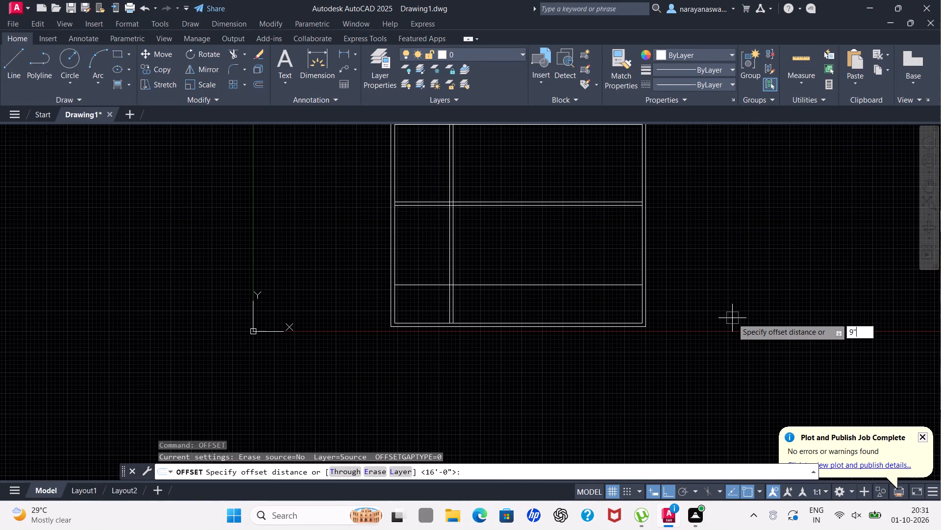
key("Return")
left_click(591, 285)
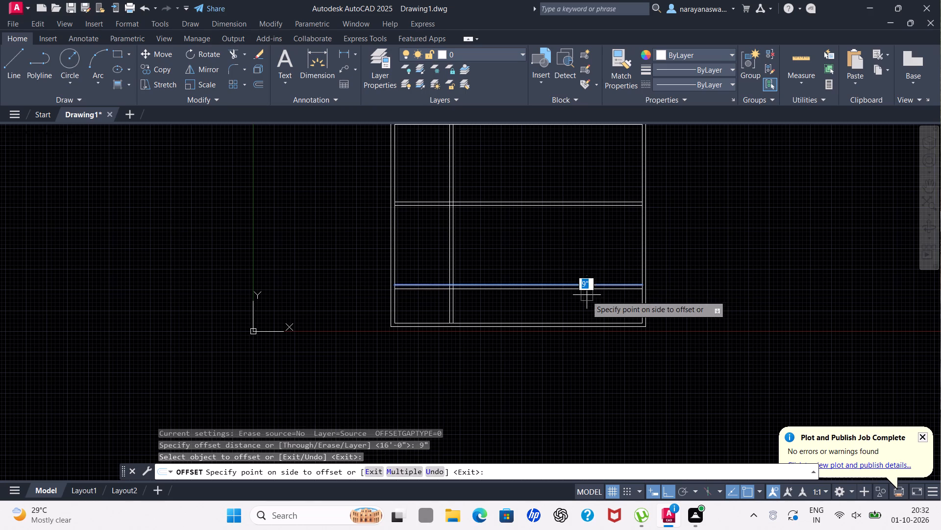
left_click(586, 296)
key("Escape")
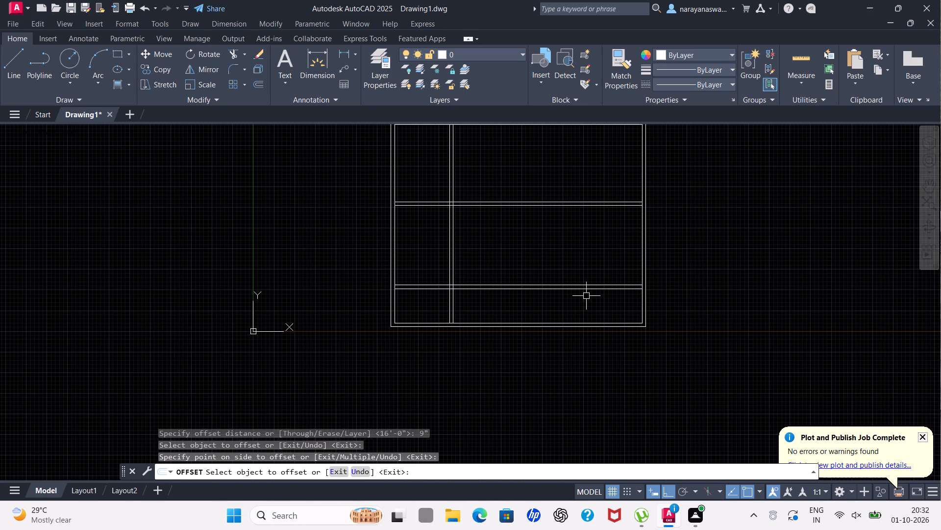
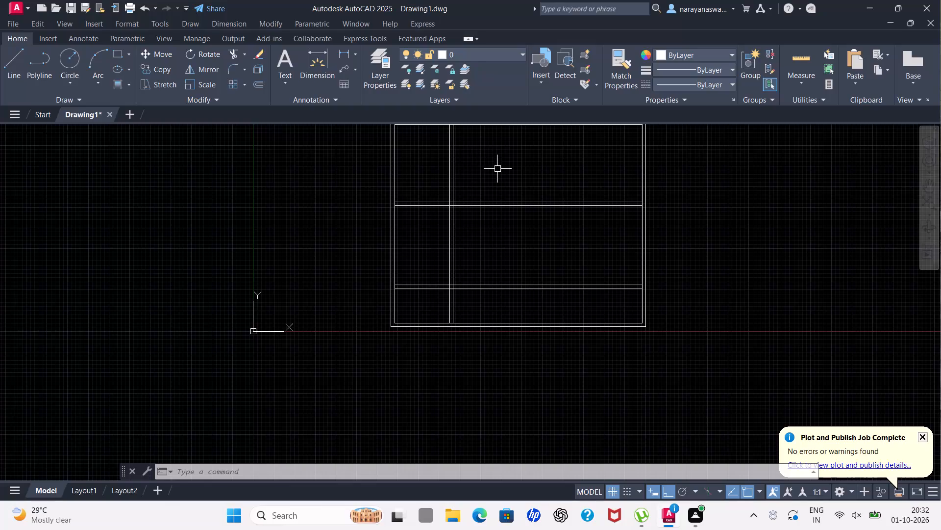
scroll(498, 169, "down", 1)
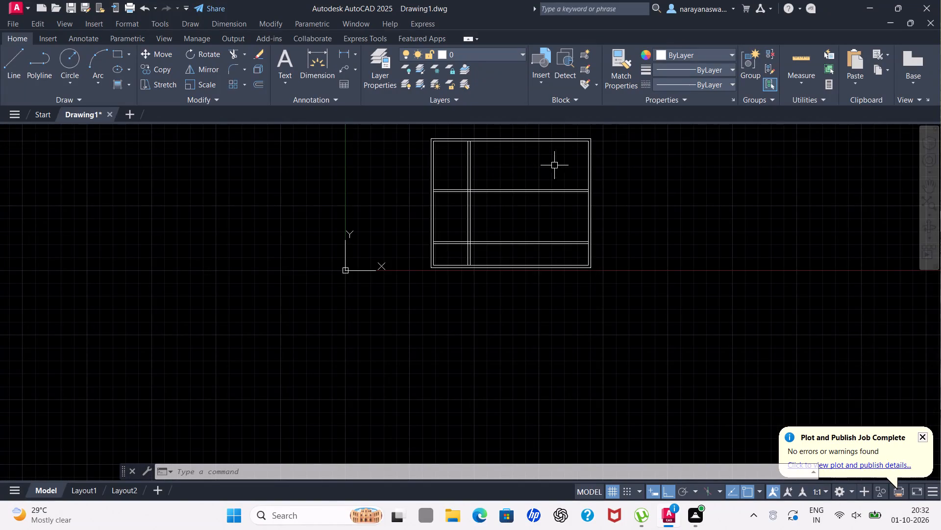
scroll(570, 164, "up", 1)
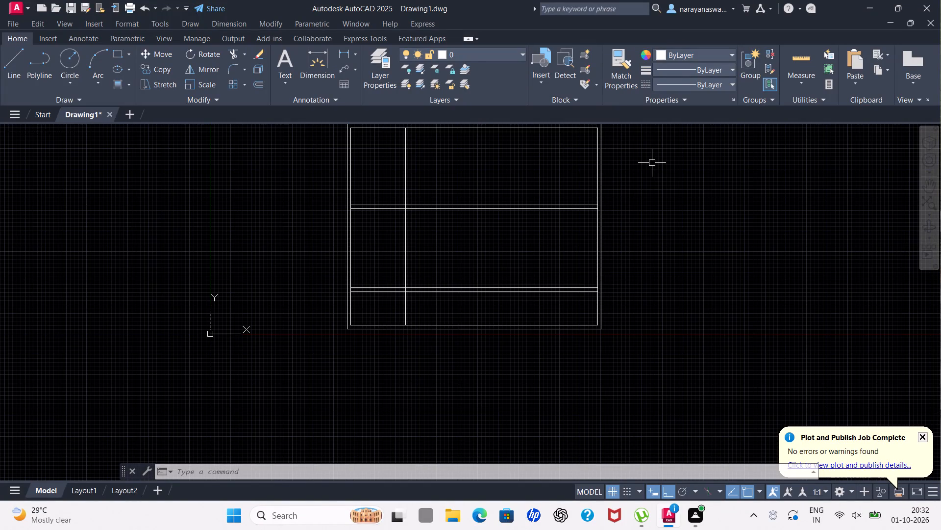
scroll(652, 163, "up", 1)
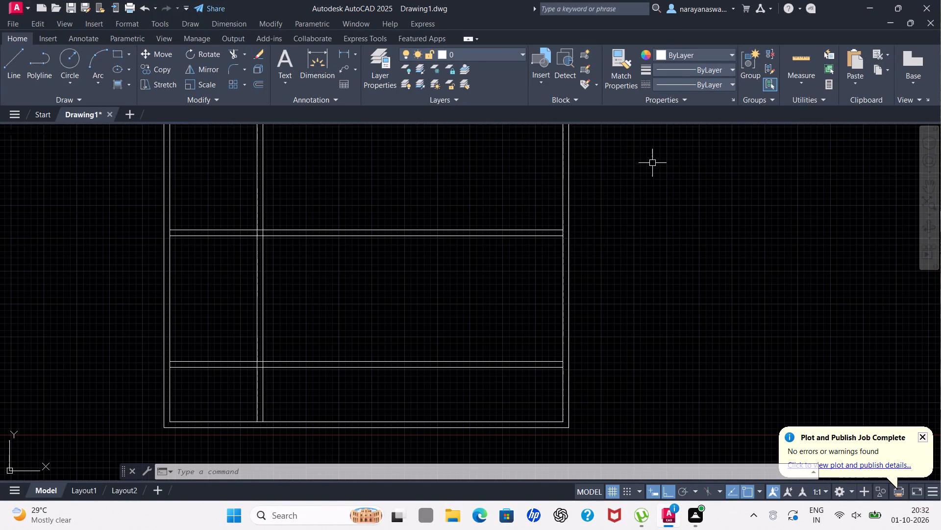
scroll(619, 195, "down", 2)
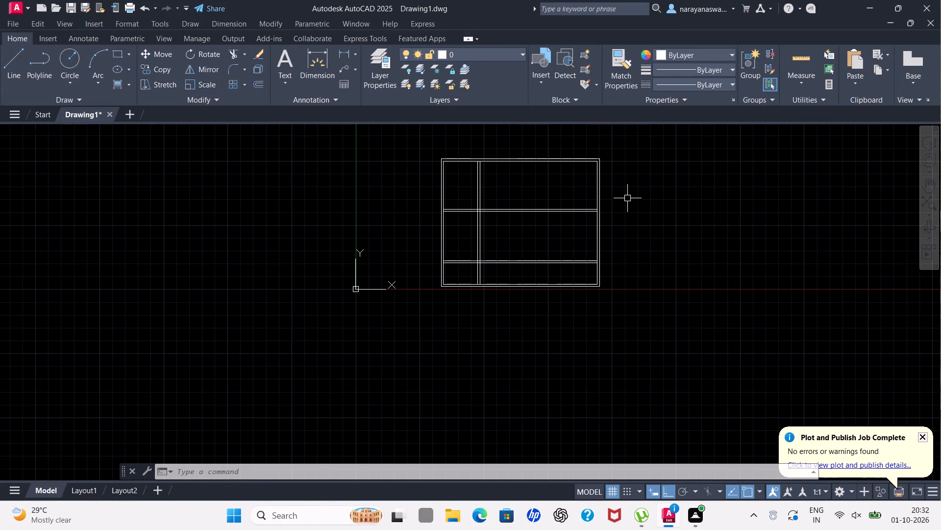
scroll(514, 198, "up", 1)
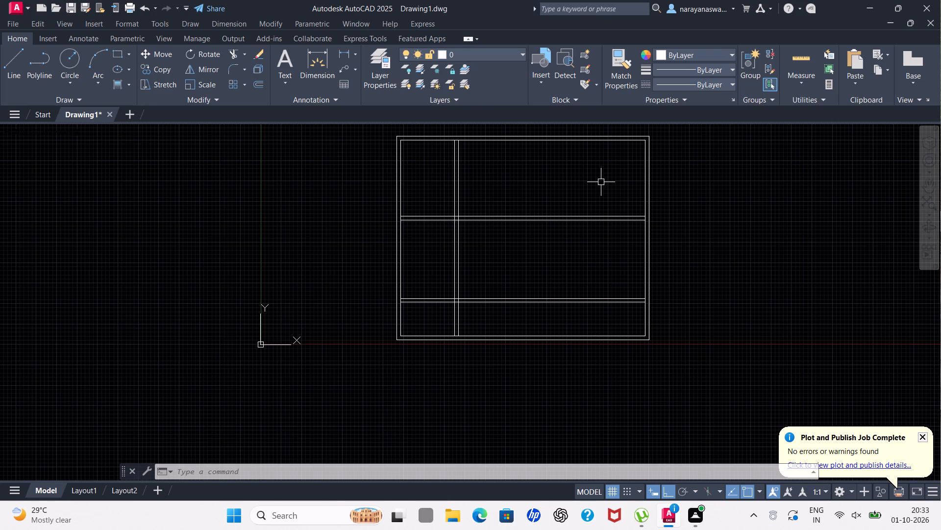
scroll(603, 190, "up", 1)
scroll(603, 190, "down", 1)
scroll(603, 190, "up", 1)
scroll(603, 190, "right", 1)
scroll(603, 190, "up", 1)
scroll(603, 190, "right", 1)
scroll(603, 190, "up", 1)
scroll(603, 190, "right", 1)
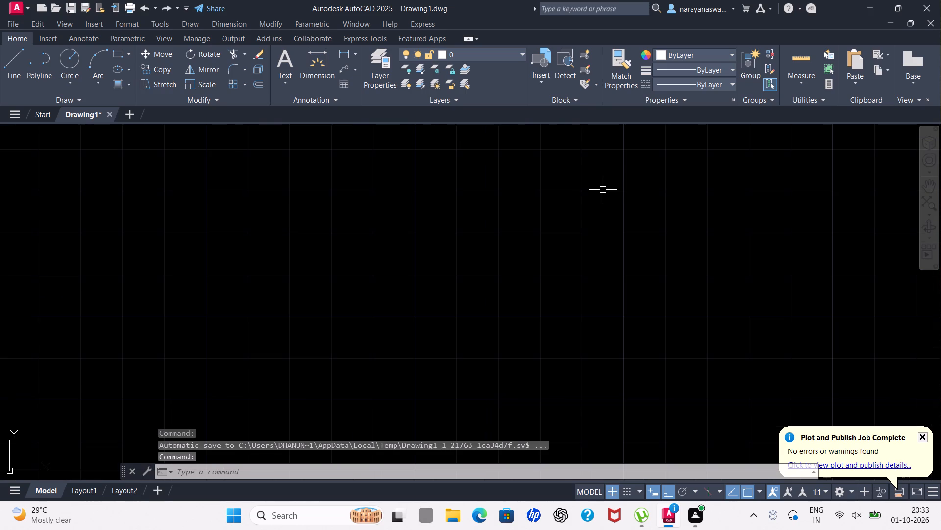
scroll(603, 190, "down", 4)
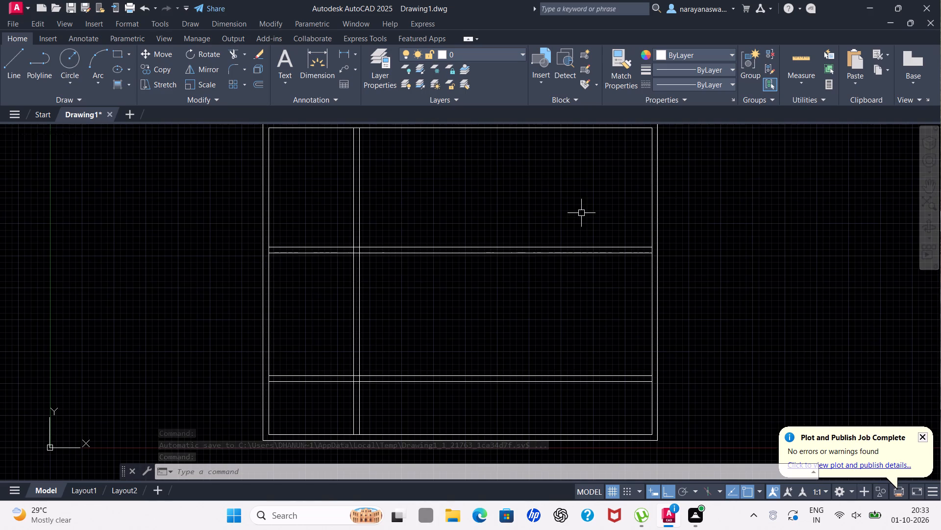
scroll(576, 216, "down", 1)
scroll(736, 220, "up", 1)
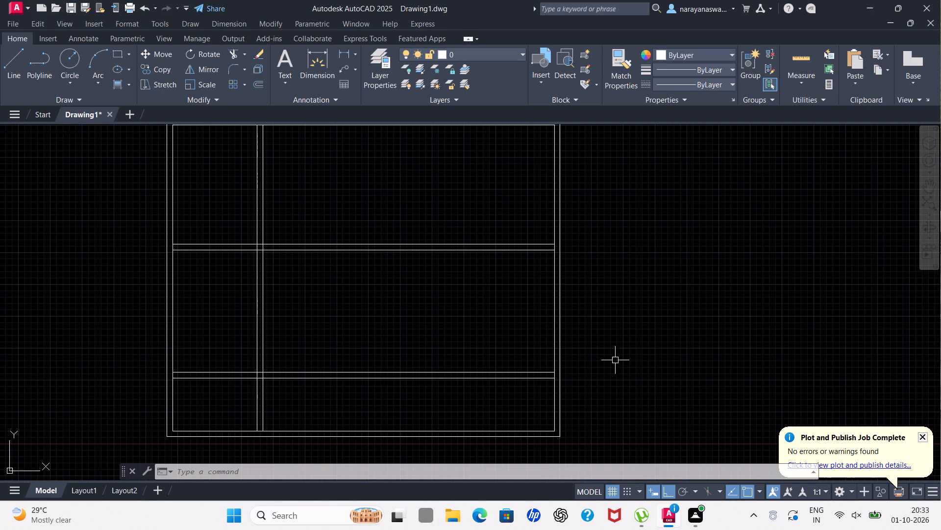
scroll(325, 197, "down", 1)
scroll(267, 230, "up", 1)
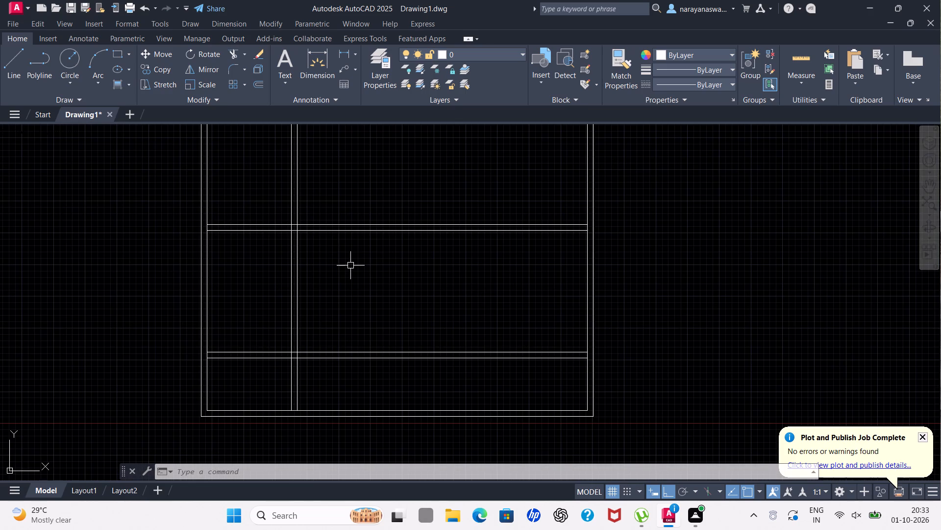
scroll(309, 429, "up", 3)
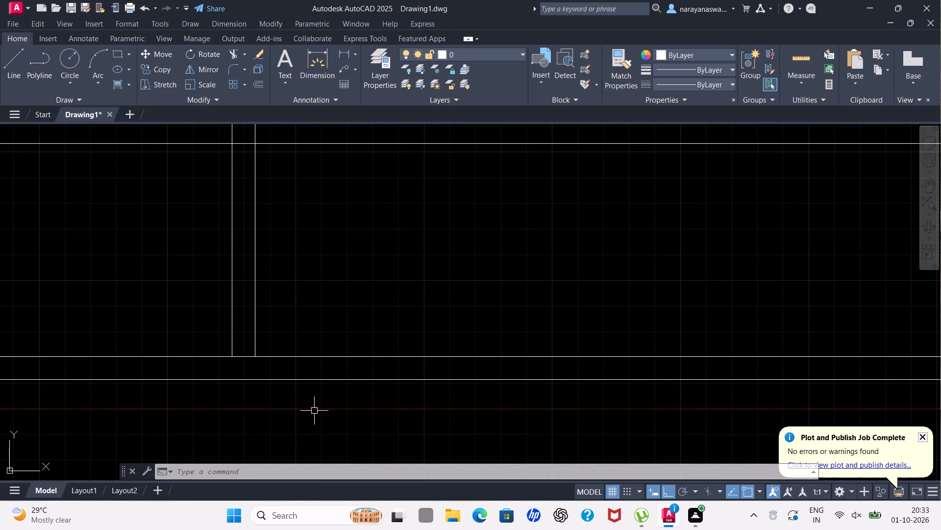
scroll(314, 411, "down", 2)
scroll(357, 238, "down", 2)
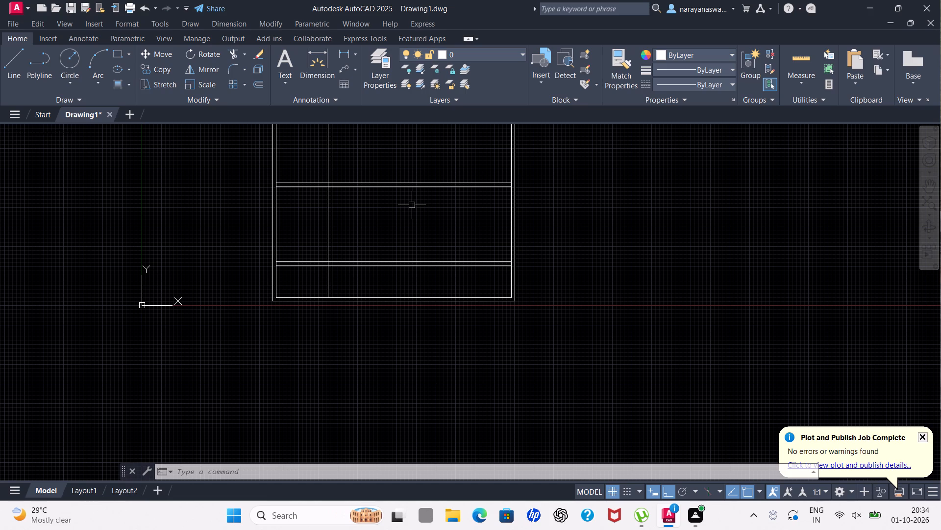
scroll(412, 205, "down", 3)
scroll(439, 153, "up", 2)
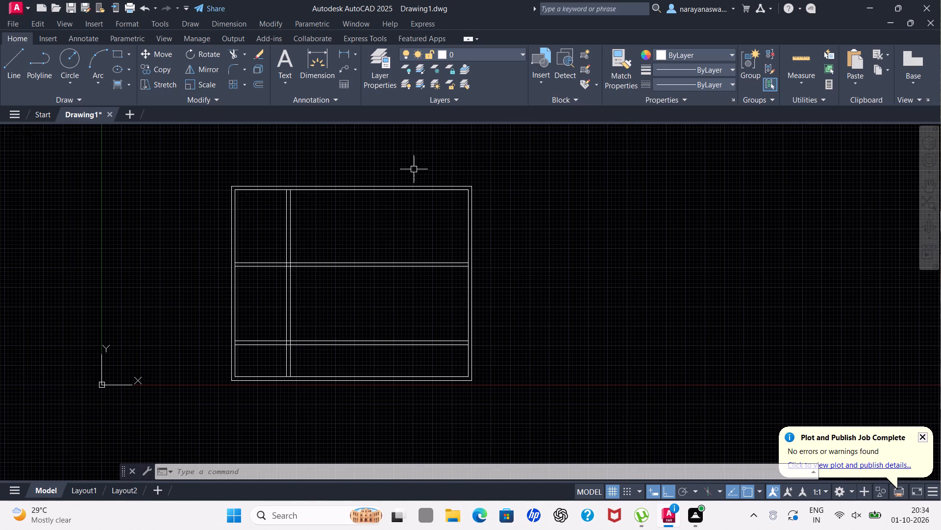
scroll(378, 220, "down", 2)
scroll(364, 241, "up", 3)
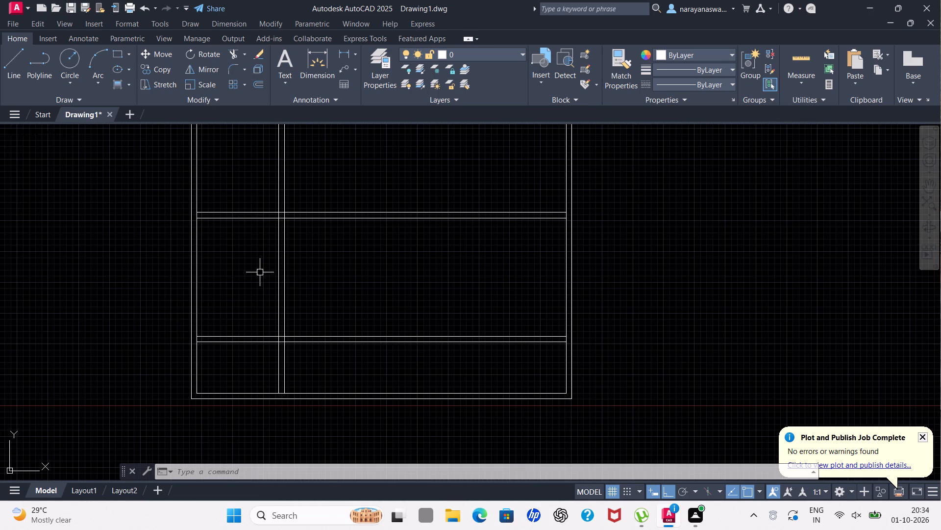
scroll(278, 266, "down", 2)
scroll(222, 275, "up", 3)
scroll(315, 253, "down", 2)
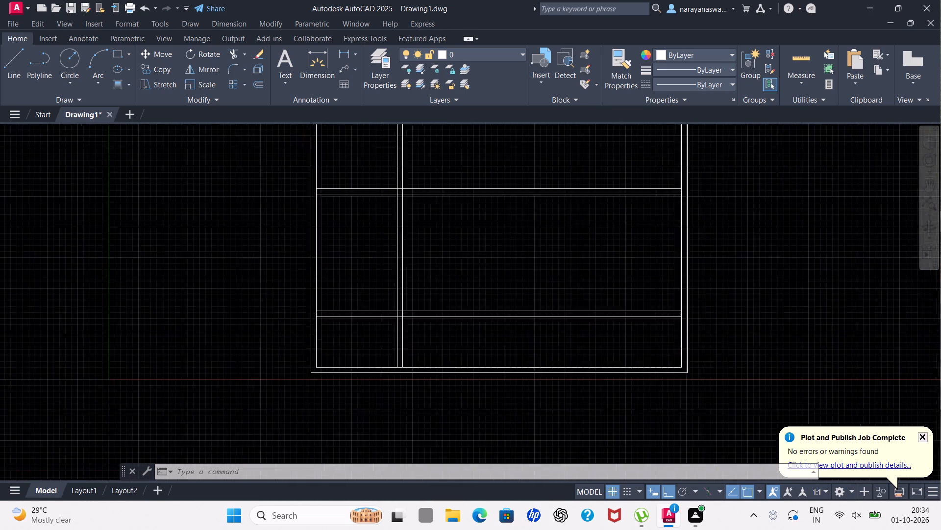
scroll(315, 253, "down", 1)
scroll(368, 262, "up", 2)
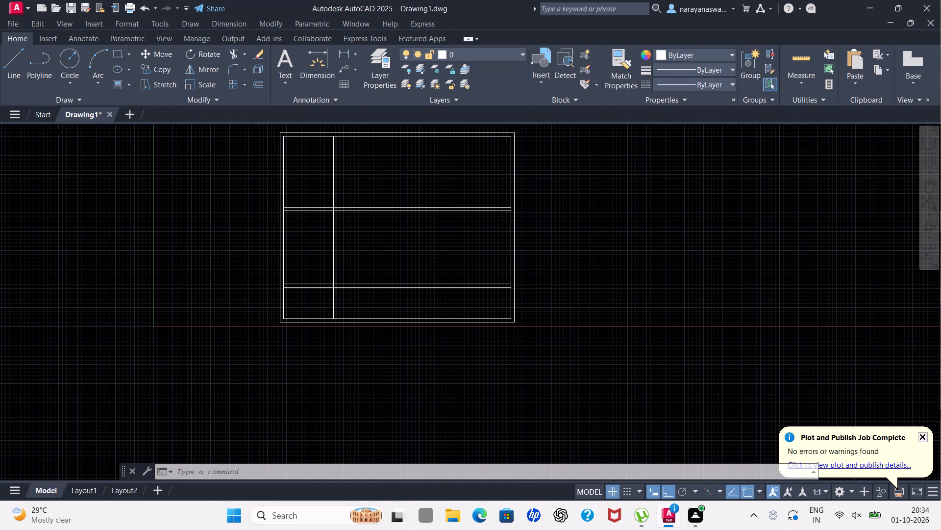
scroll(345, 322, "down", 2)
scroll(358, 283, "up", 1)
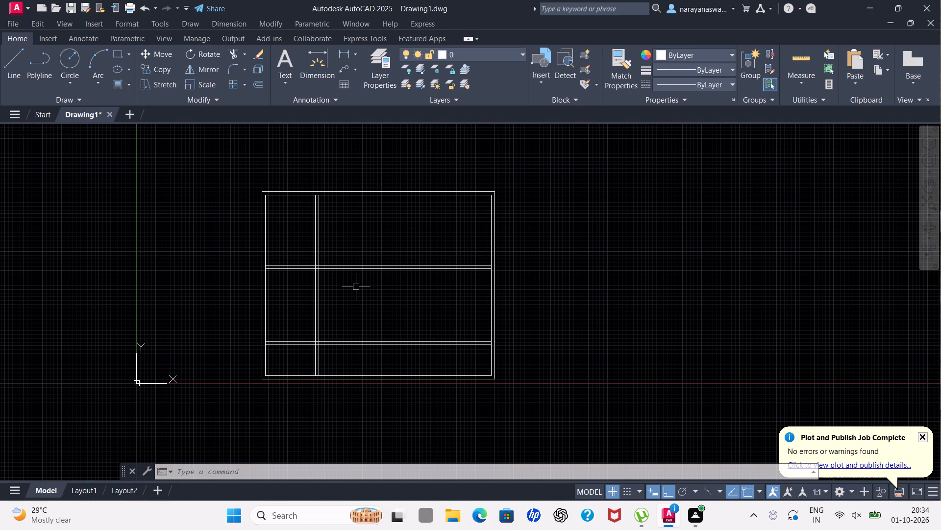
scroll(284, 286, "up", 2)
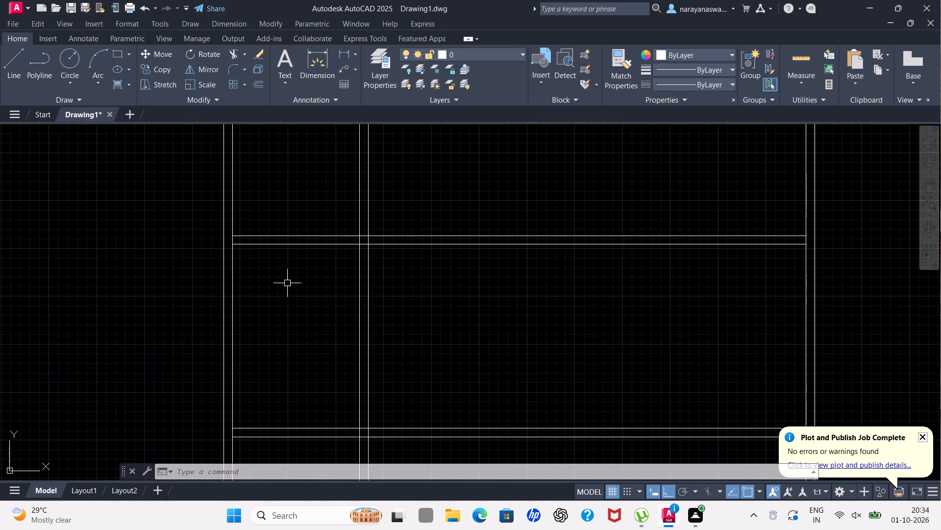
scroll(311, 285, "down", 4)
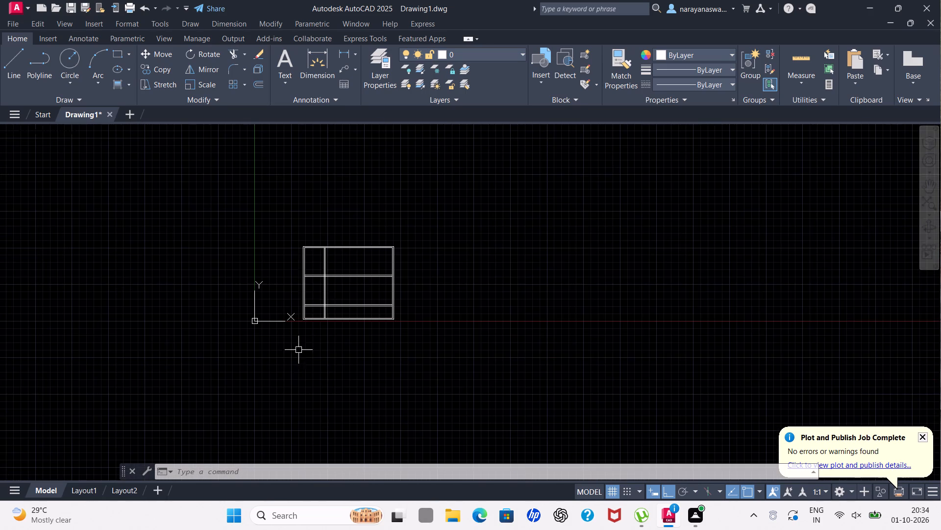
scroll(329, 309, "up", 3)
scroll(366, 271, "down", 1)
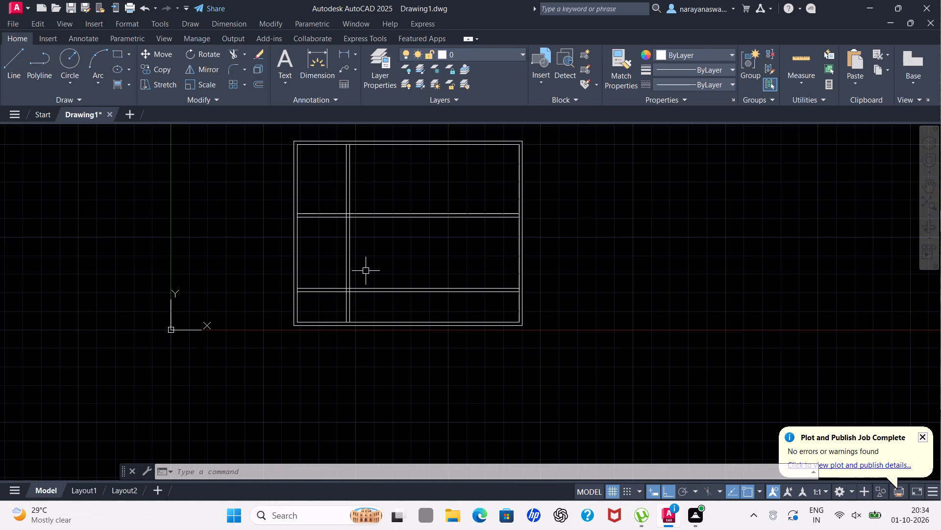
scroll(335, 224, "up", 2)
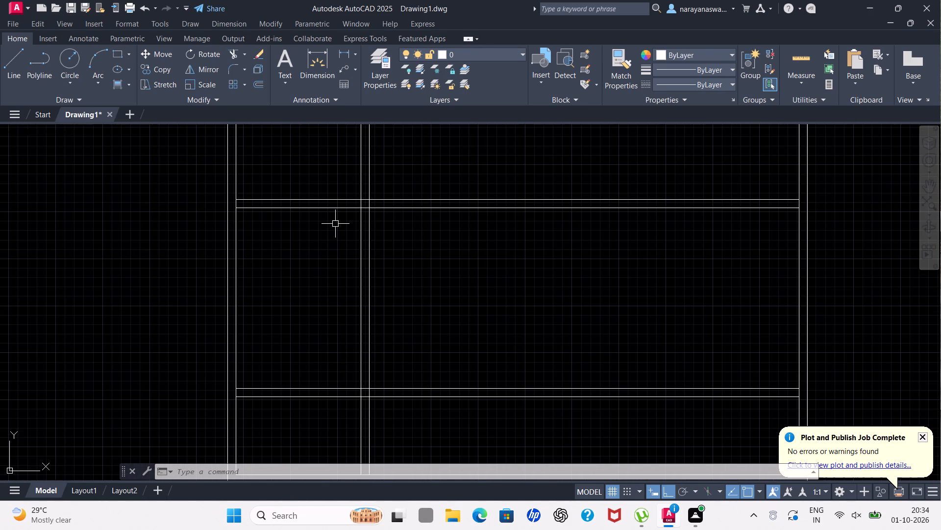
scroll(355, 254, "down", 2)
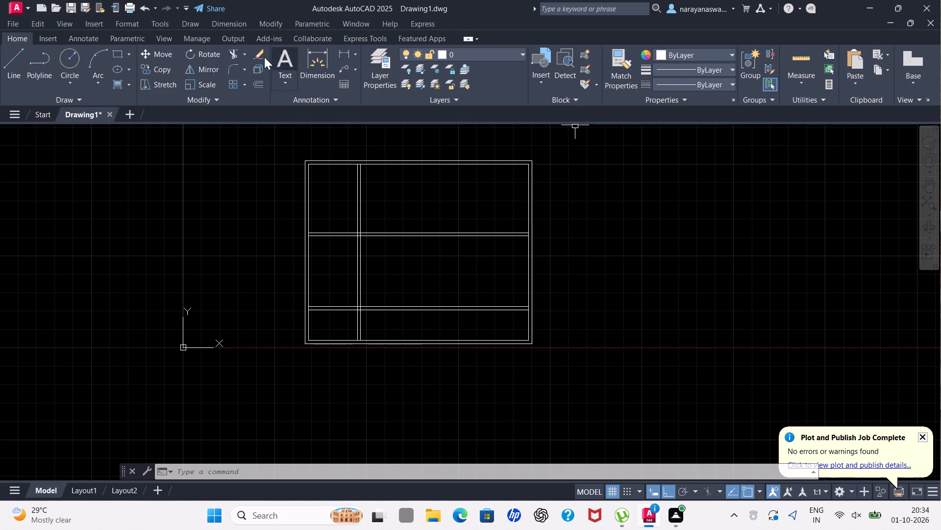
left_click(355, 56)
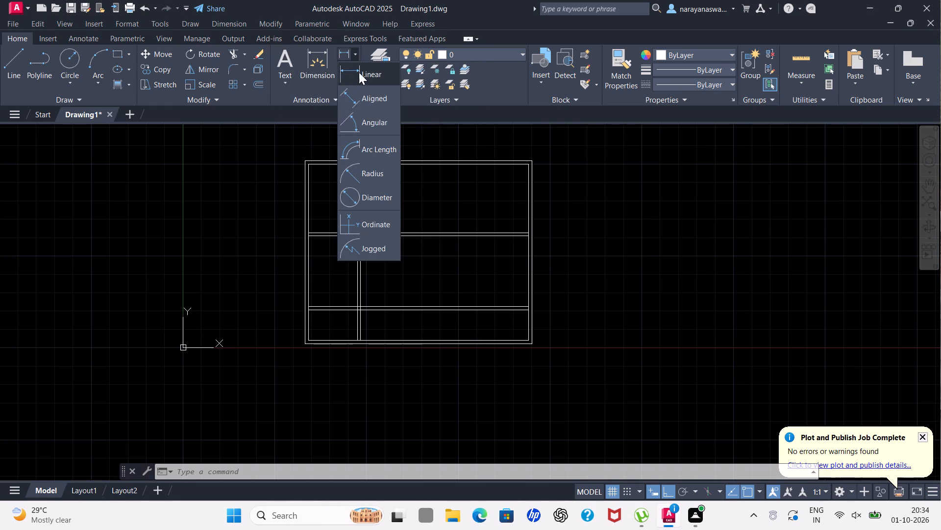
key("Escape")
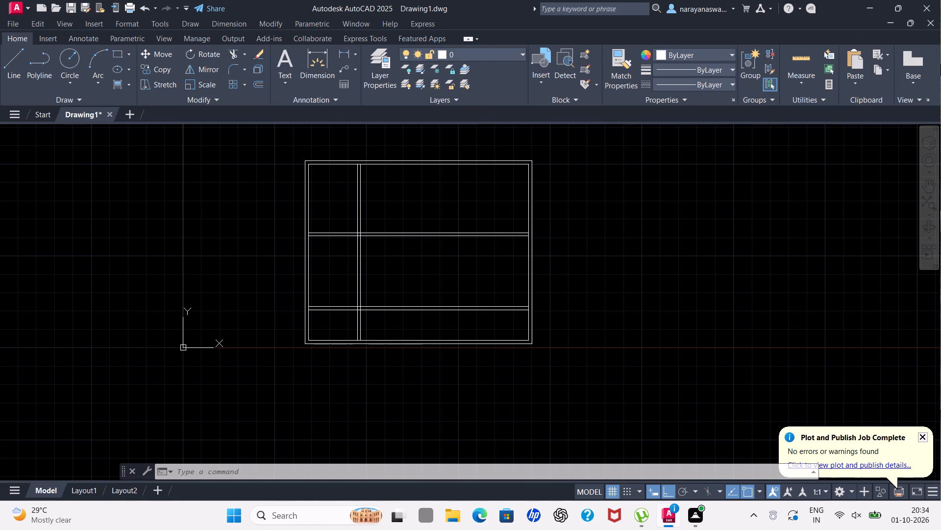
Quick-measure the interior width and height of the plan's upper-left room between its wall faces.
left_click(804, 54)
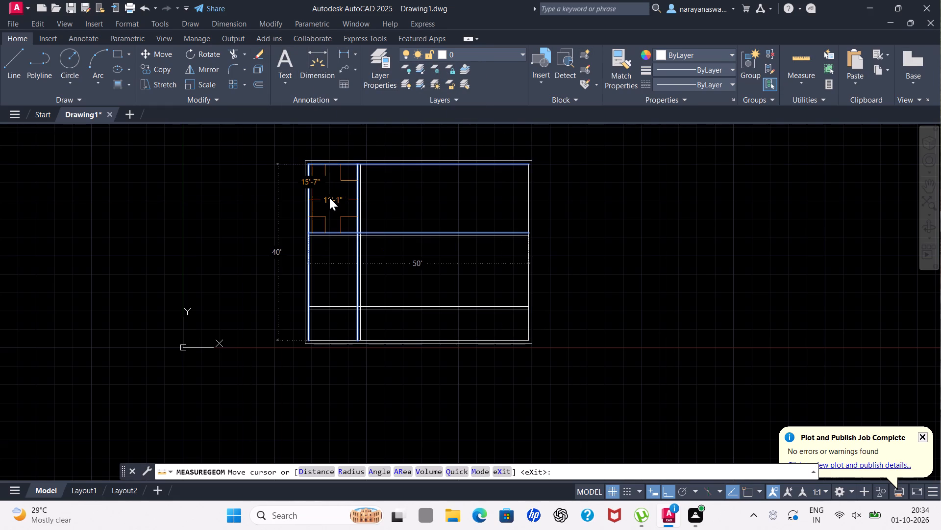
scroll(329, 198, "up", 9)
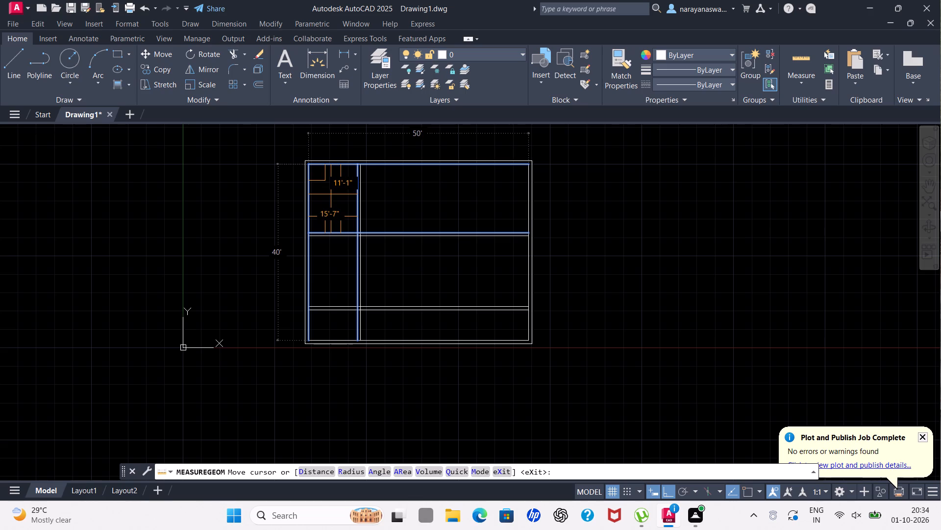
key("Escape")
scroll(338, 190, "up", 4)
scroll(334, 194, "down", 3)
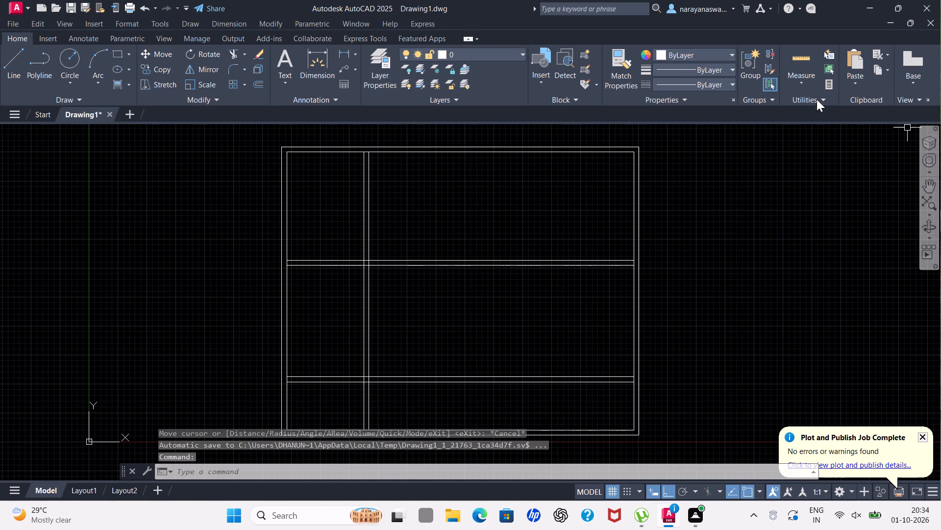
left_click(800, 64)
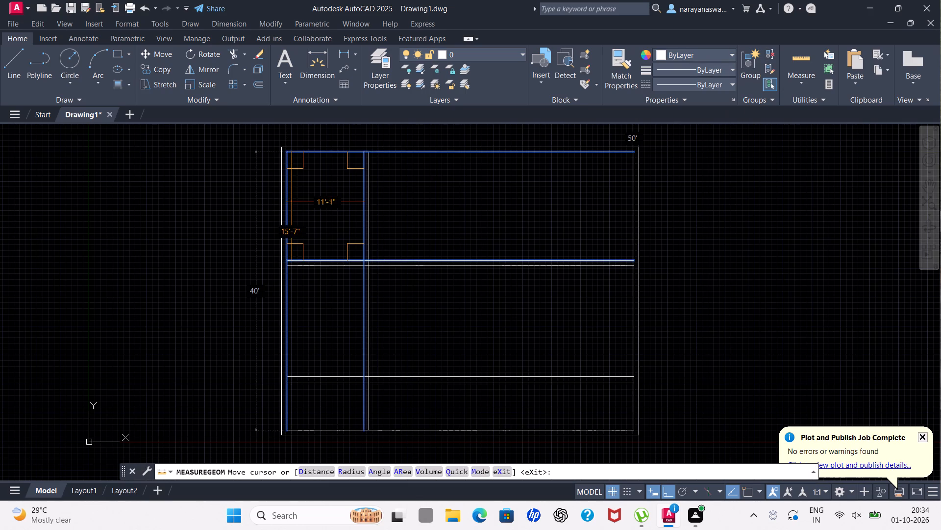
scroll(339, 192, "up", 3)
scroll(333, 200, "down", 2)
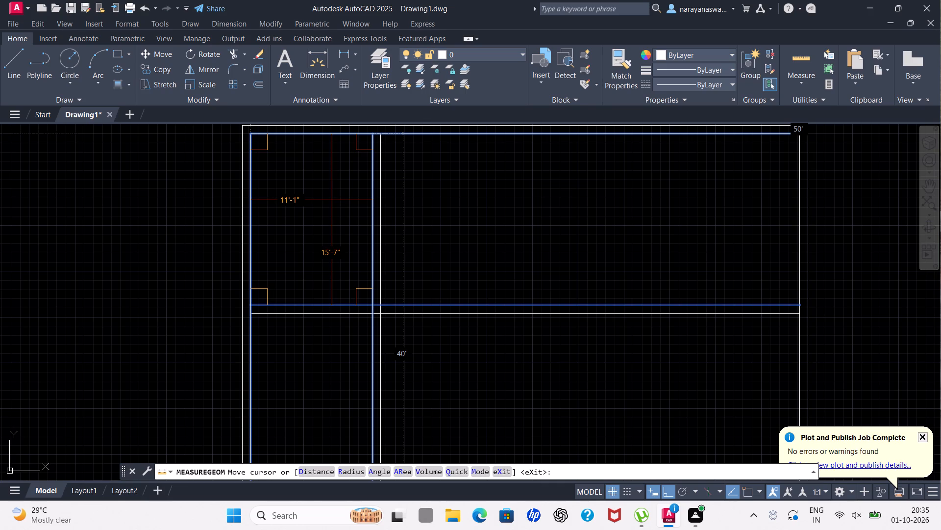
scroll(326, 204, "up", 1)
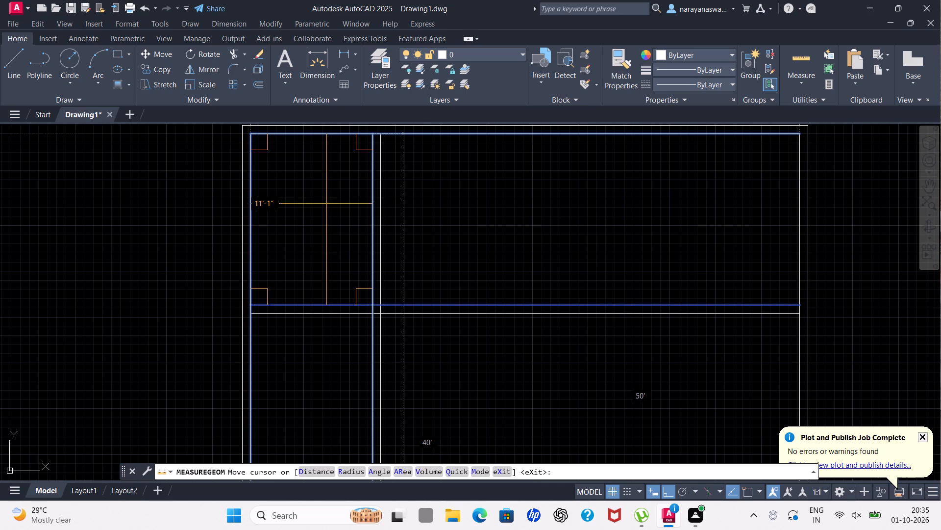
scroll(326, 204, "down", 2)
scroll(326, 204, "up", 1)
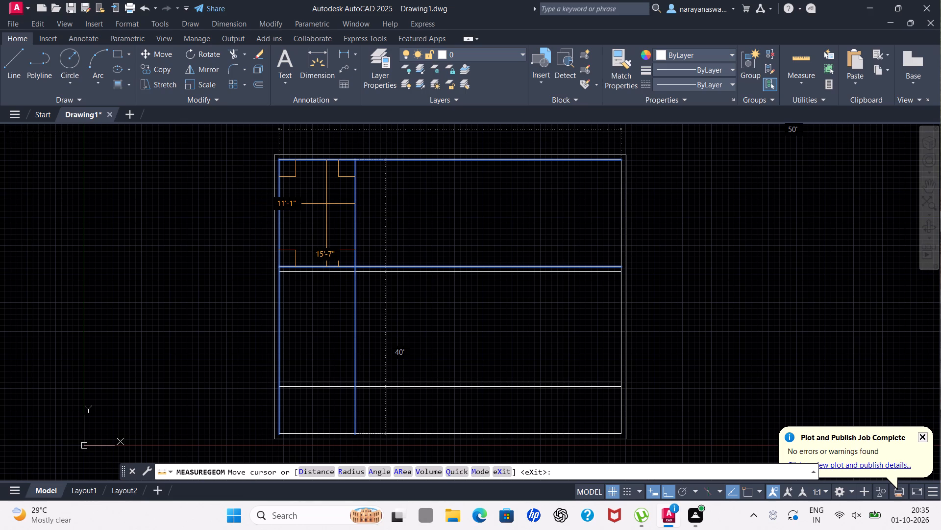
scroll(326, 204, "up", 2)
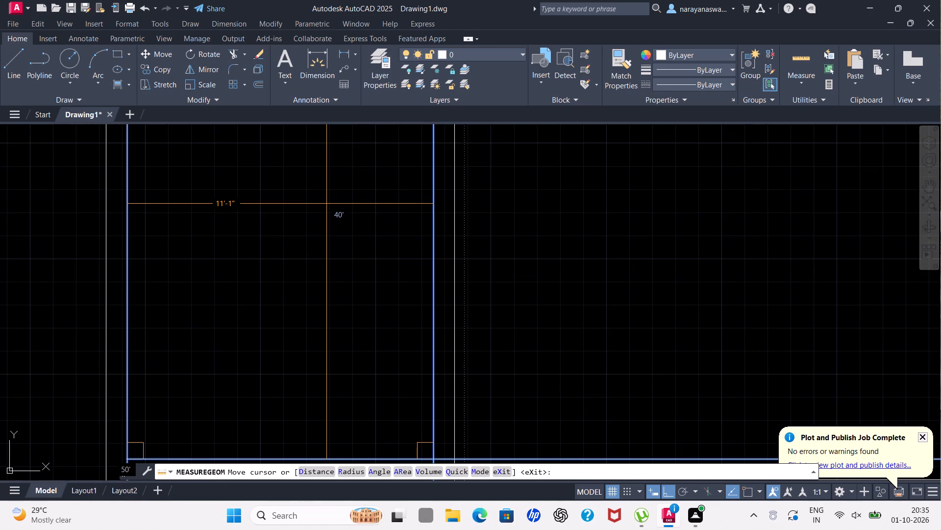
scroll(326, 204, "down", 2)
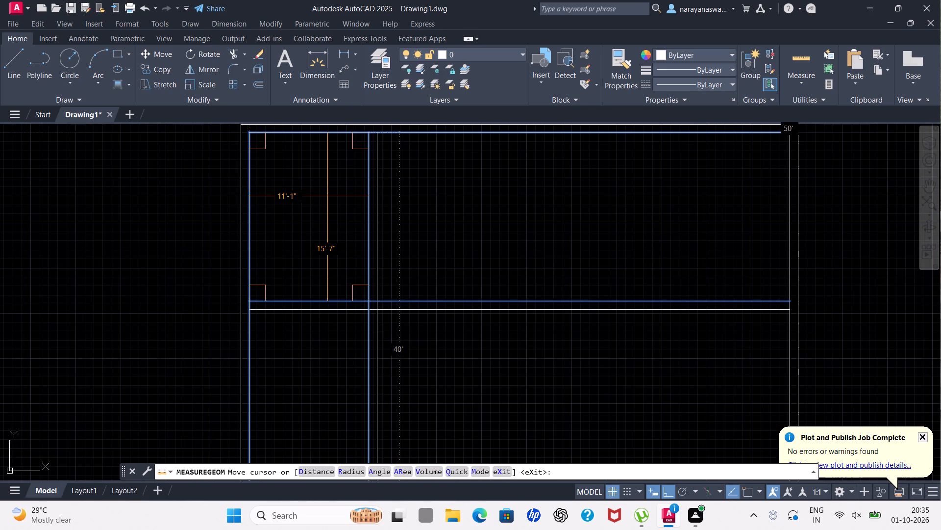
scroll(332, 225, "down", 2)
scroll(323, 298, "up", 4)
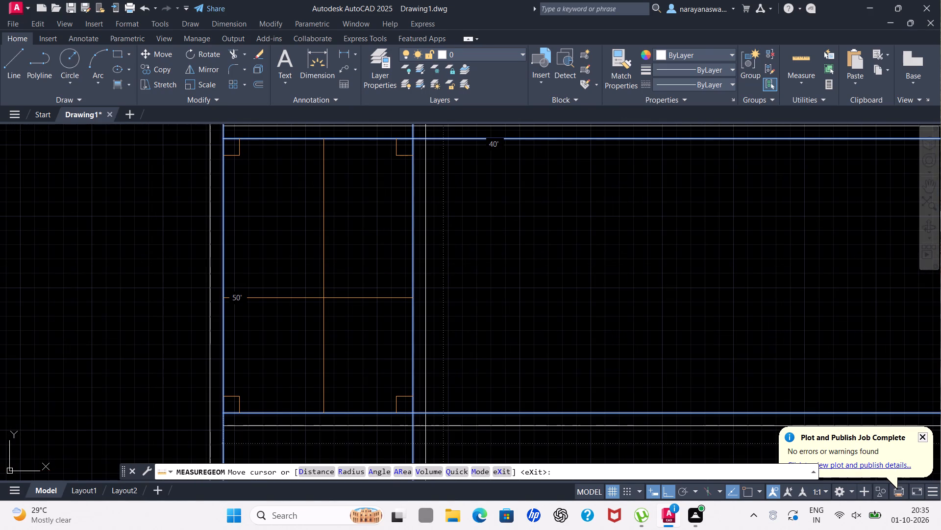
scroll(323, 298, "down", 1)
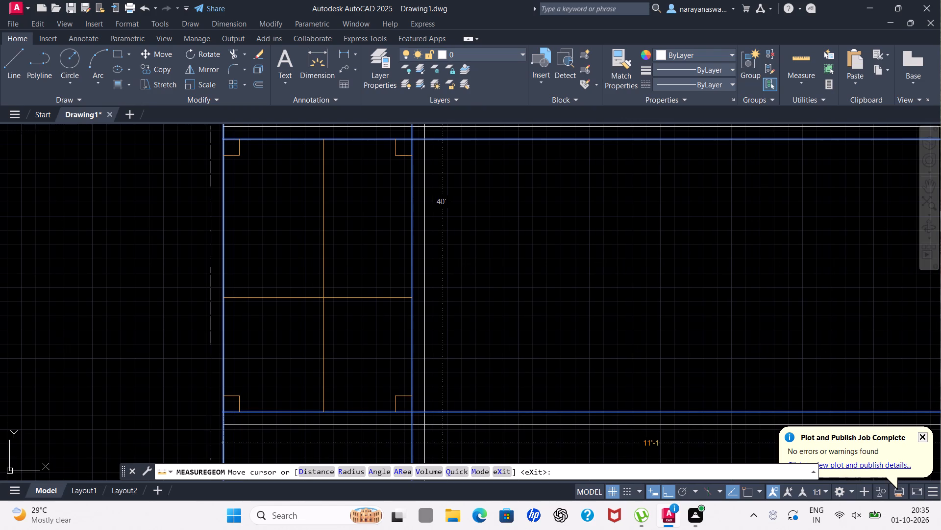
key("Escape")
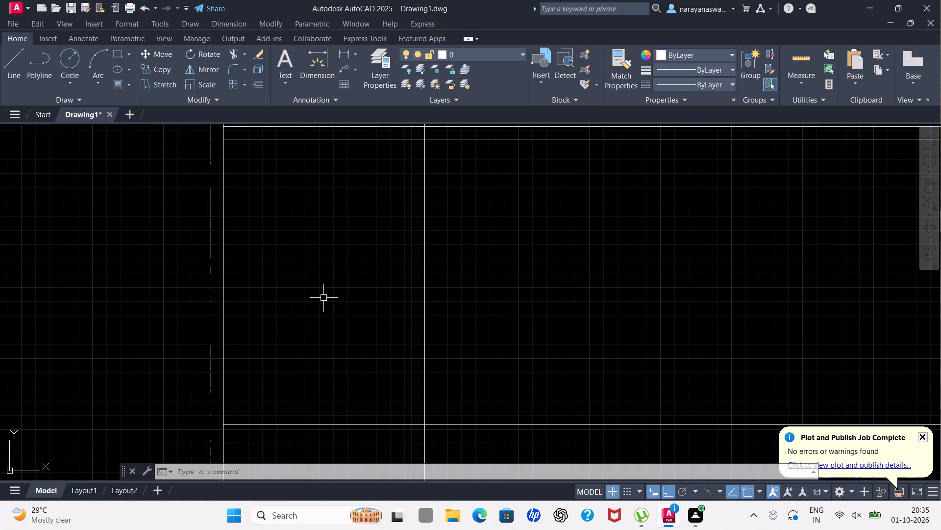
Trim the upper horizontal partition's lines right of the vertical partition, and the vertical partition's lines between the two horizontal partitions.
type("tr")
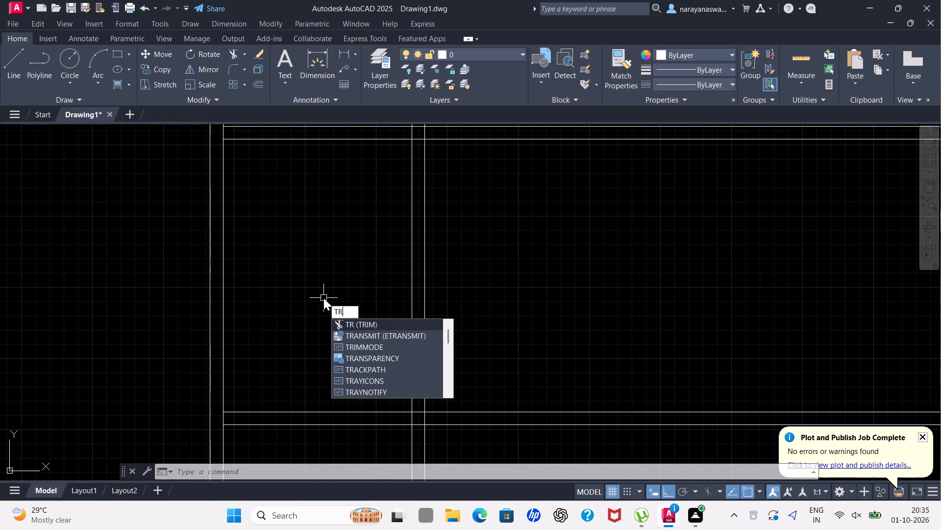
key("Return")
scroll(330, 298, "down", 2)
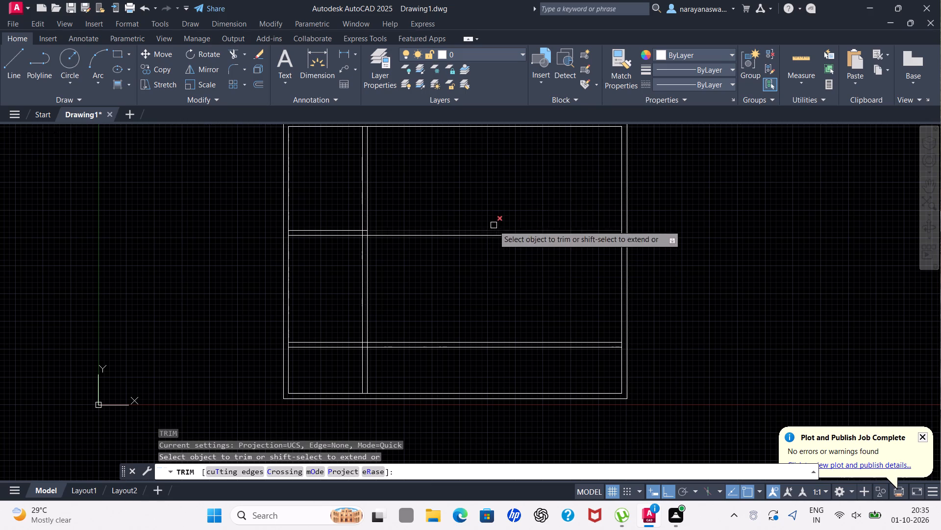
left_click_drag(502, 188, 361, 308)
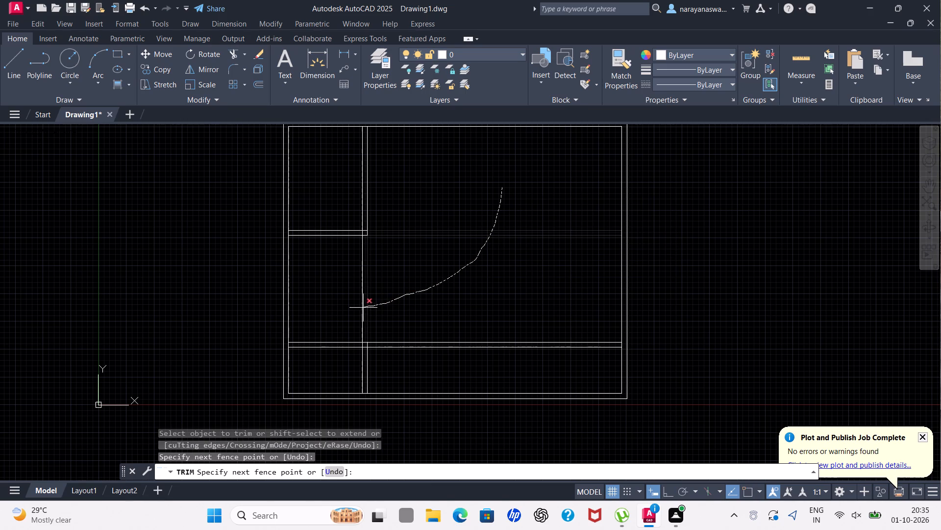
left_click_drag(361, 308, 344, 311)
Trim the remaining vertical partition lines below the lower horizontal partition and the short pieces left inside its thickness.
scroll(377, 312, "up", 1)
scroll(377, 312, "down", 2)
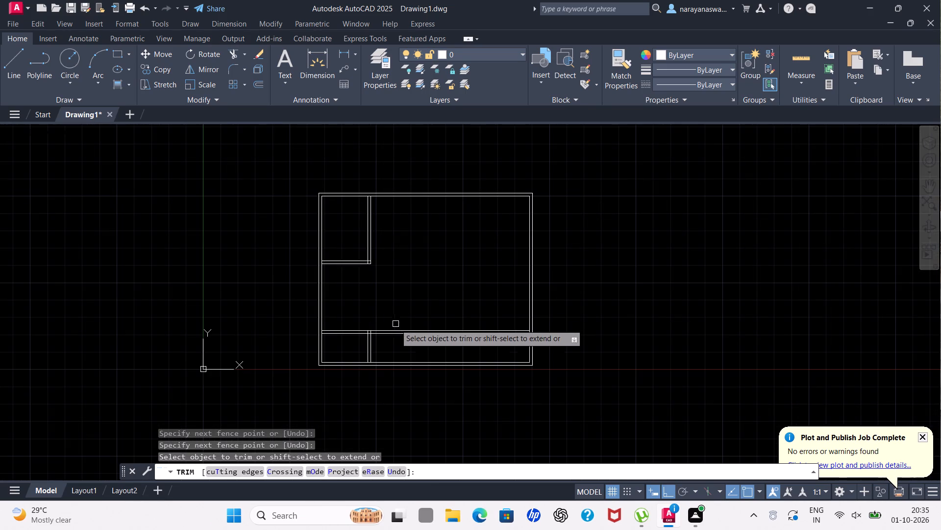
scroll(396, 336, "up", 2)
left_click_drag(382, 353, 294, 368)
scroll(301, 344, "up", 2)
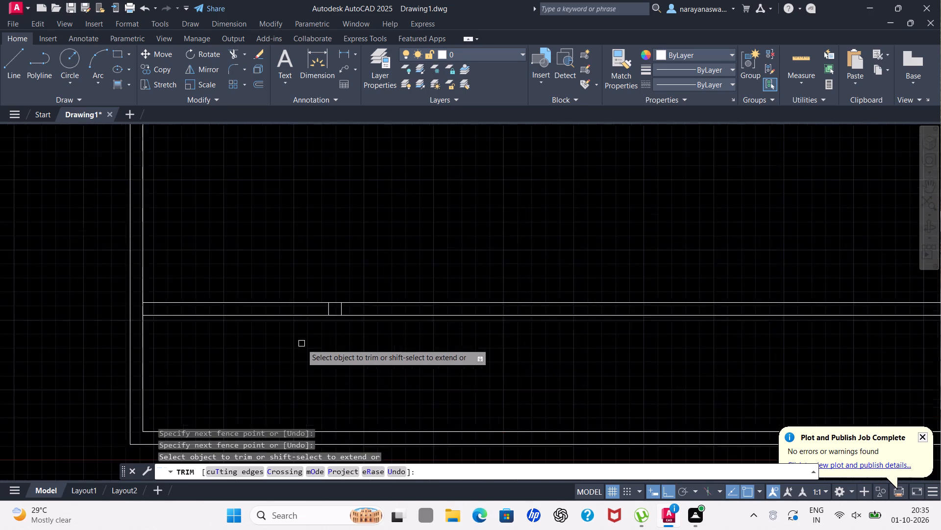
scroll(301, 344, "up", 3)
scroll(383, 287, "down", 3)
scroll(412, 250, "up", 3)
left_click_drag(488, 230, 335, 244)
key("Escape")
Offset the inner face line of the plan's left outer wall 11'6" toward the interior.
scroll(352, 255, "down", 5)
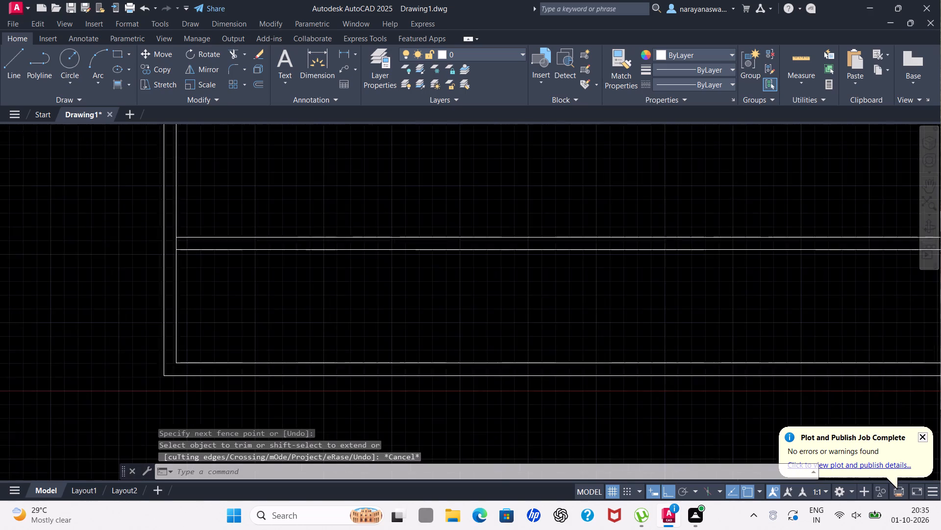
scroll(359, 230, "down", 3)
scroll(349, 170, "up", 4)
scroll(351, 170, "down", 1)
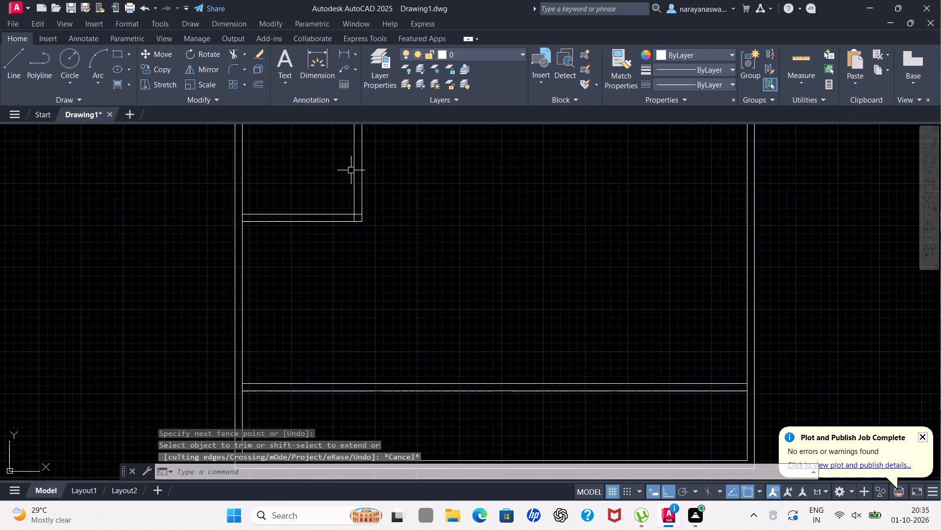
scroll(351, 170, "down", 2)
scroll(335, 197, "up", 2)
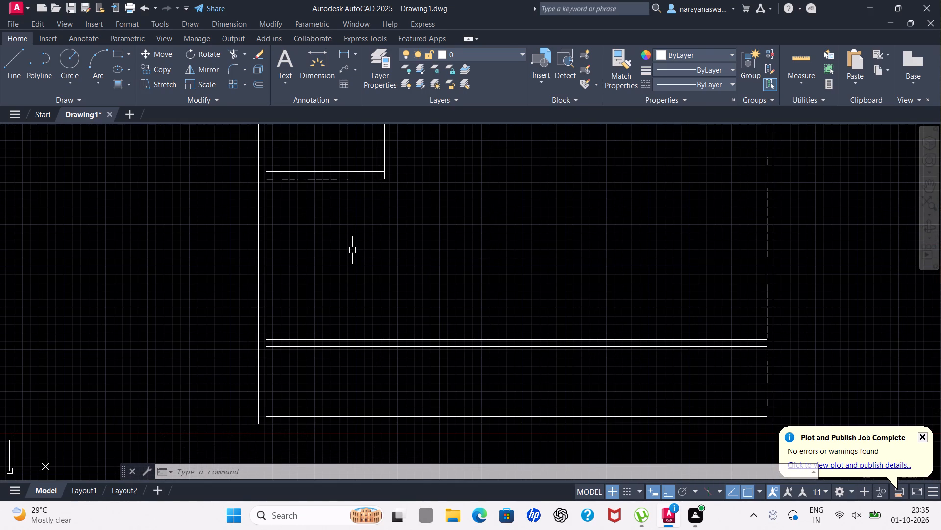
type("of")
key("Return")
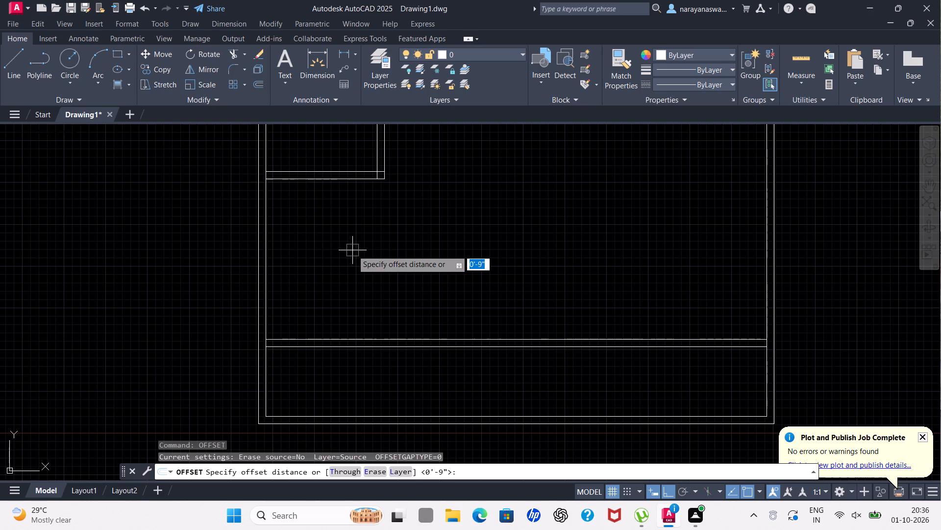
scroll(353, 232, "down", 1)
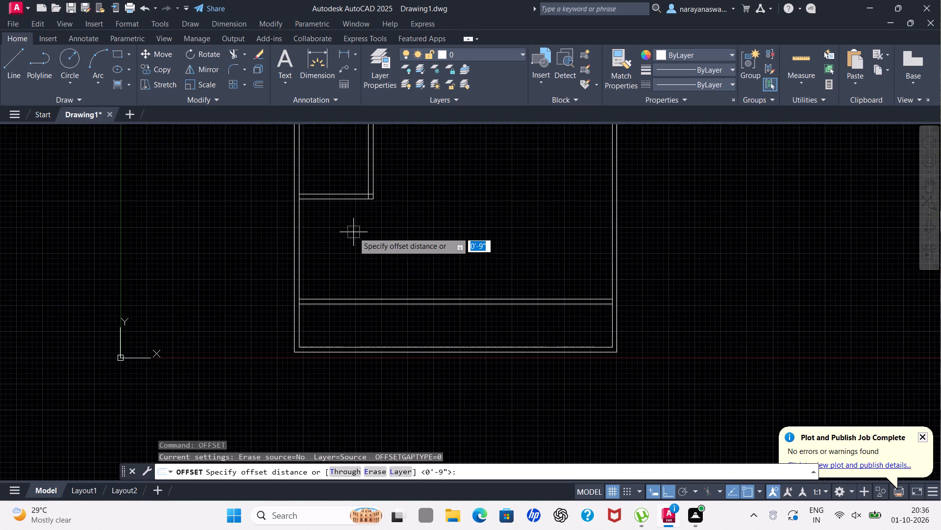
scroll(358, 228, "up", 4)
scroll(358, 228, "down", 2)
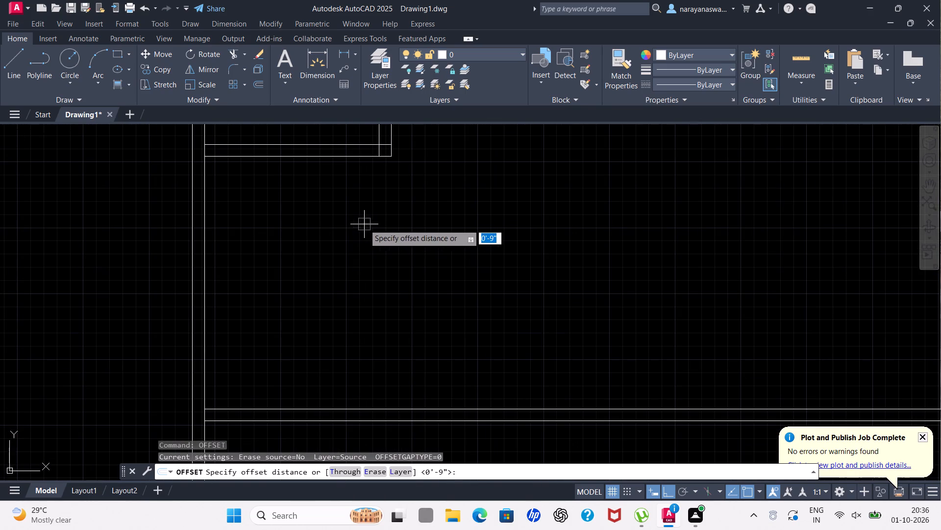
scroll(293, 209, "down", 1)
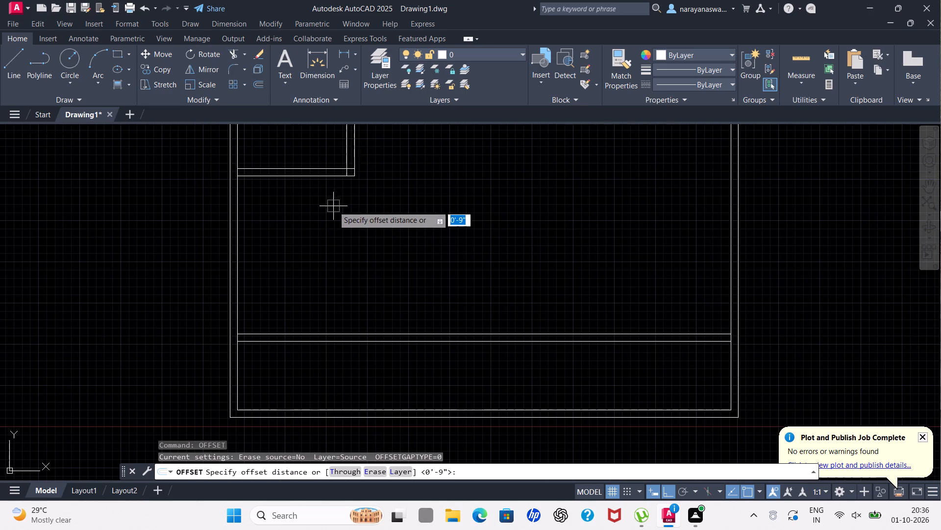
scroll(355, 181, "up", 3)
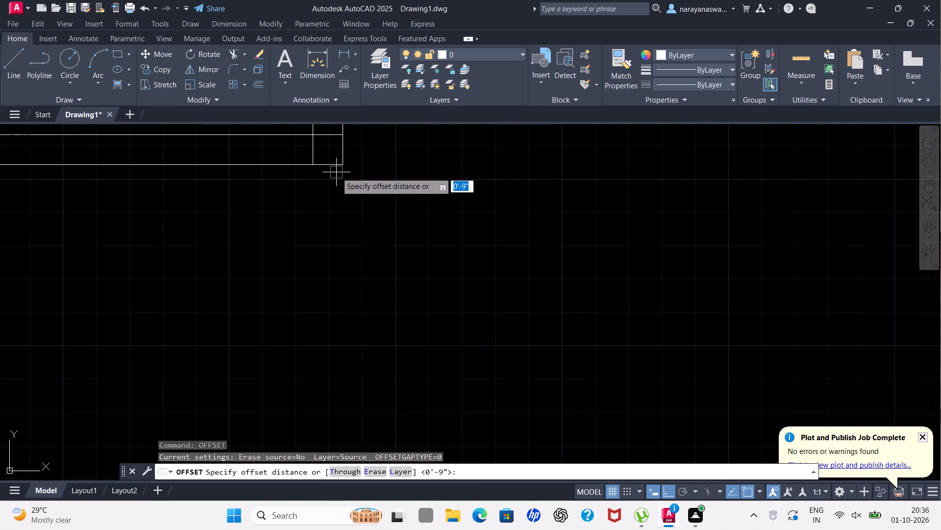
scroll(301, 216, "down", 4)
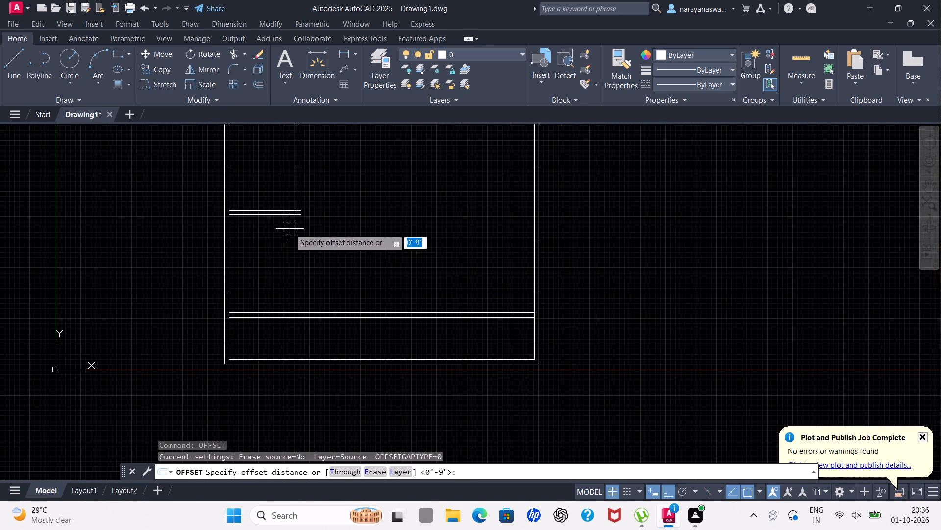
scroll(257, 245, "up", 1)
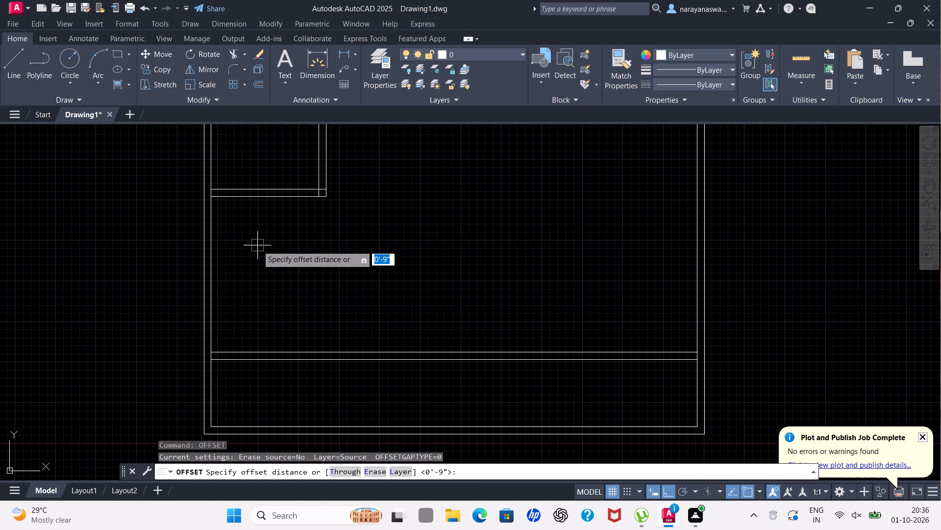
scroll(268, 241, "up", 1)
scroll(268, 241, "down", 1)
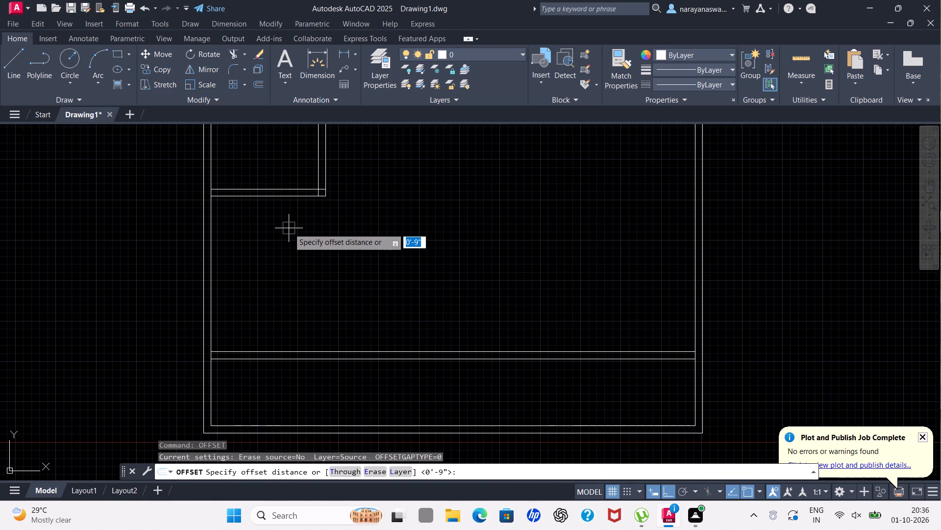
scroll(289, 229, "down", 1)
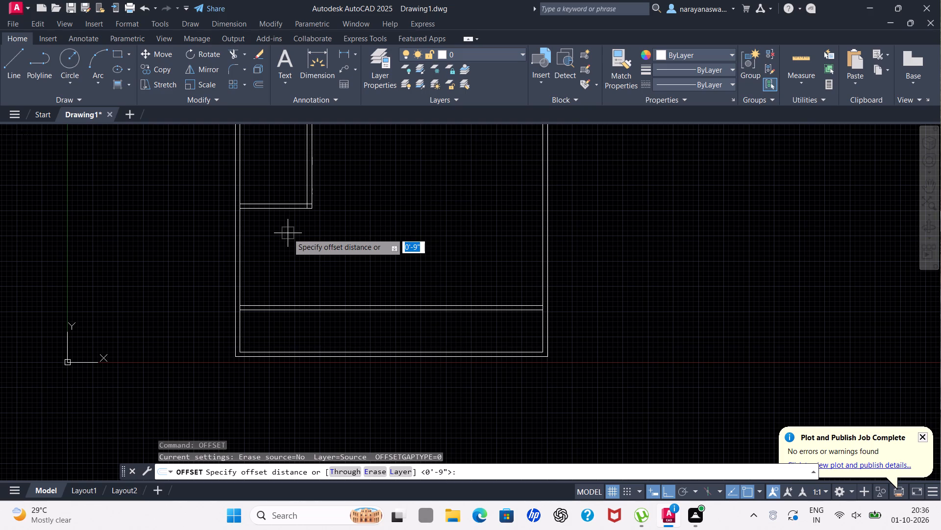
scroll(238, 225, "up", 2)
scroll(292, 239, "down", 2)
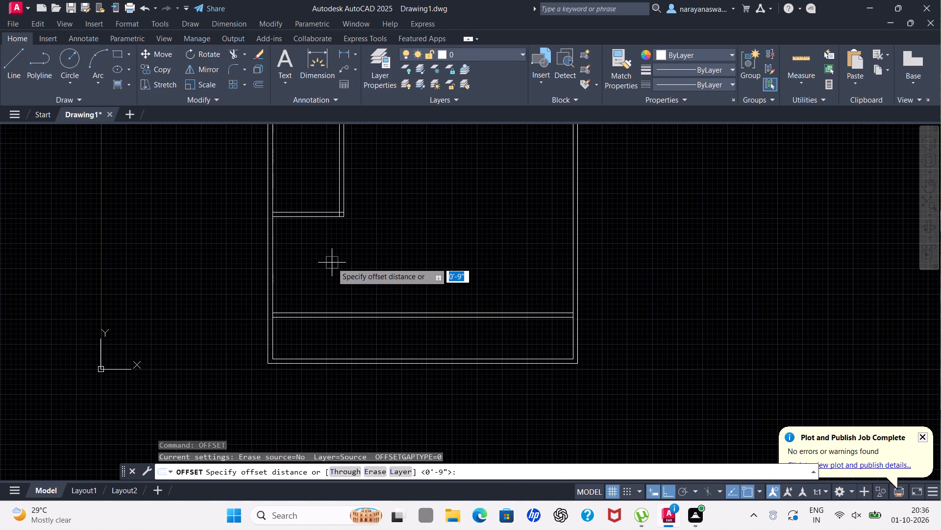
scroll(332, 263, "down", 2)
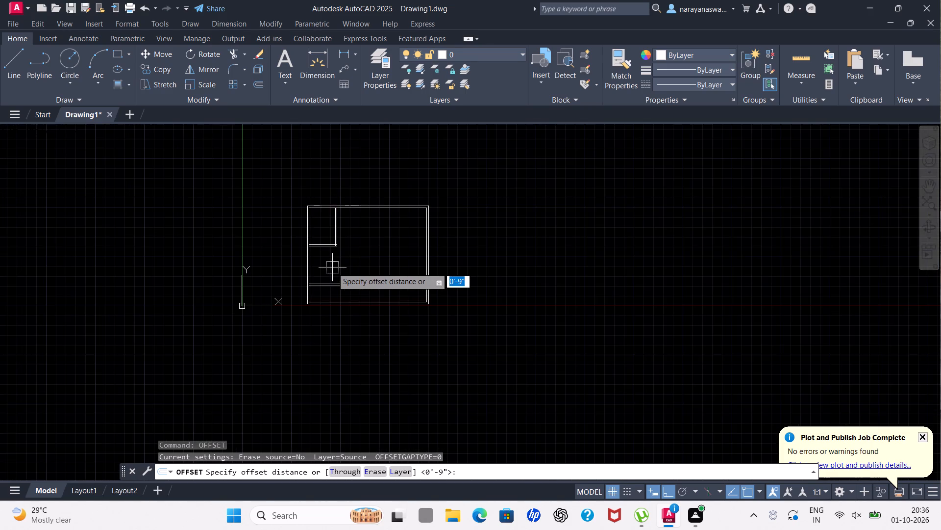
scroll(332, 267, "up", 2)
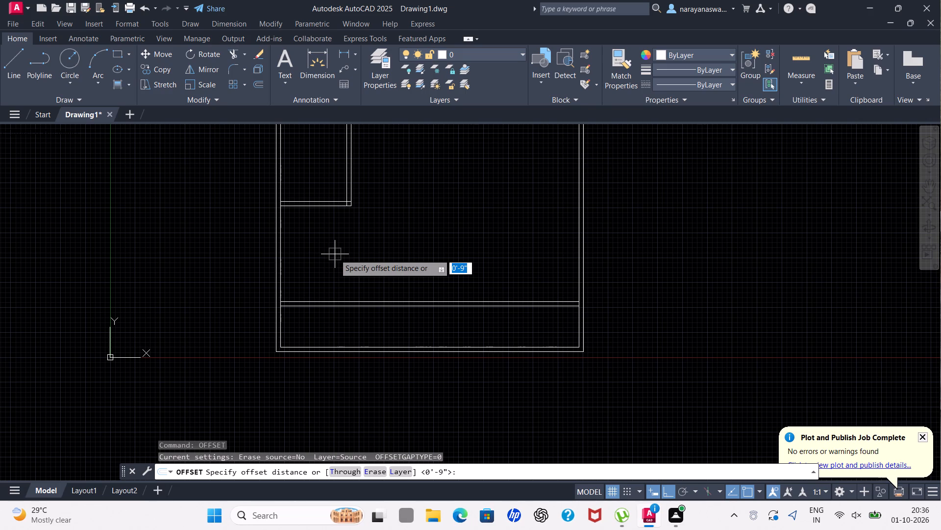
scroll(371, 232, "down", 1)
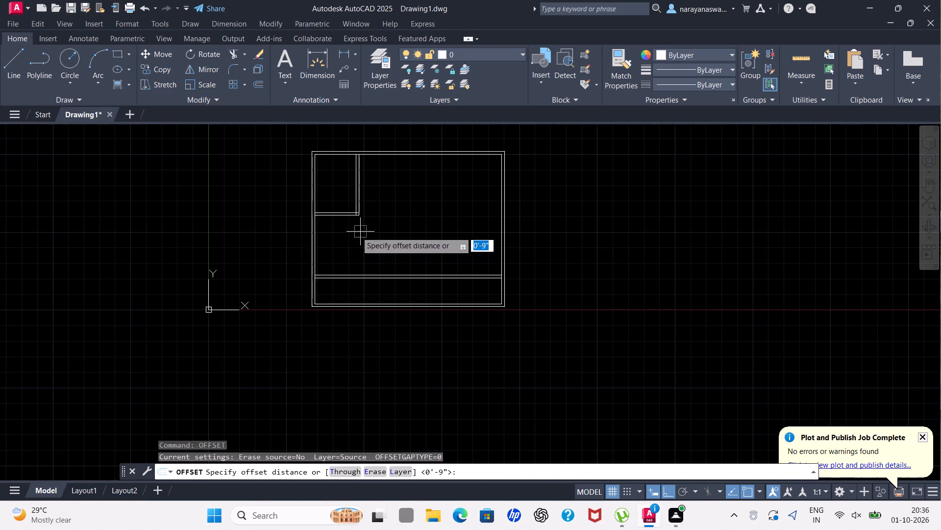
scroll(332, 232, "up", 1)
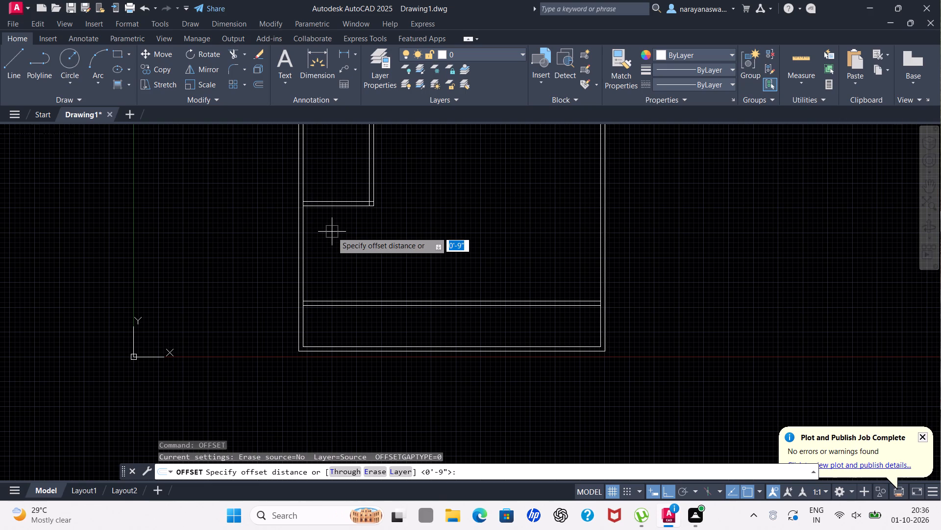
type("11")
key("apostrophe")
key("6")
key("shift+quotedbl")
key("Return")
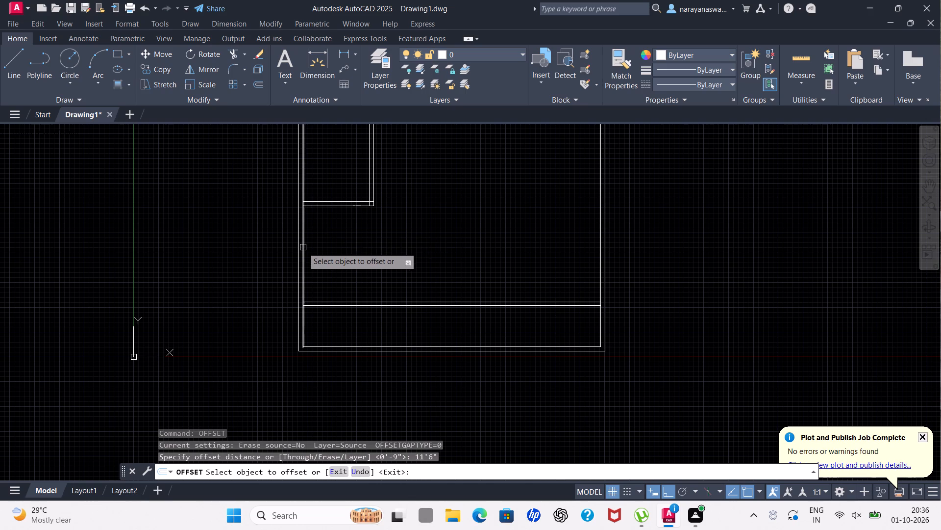
scroll(303, 247, "up", 3)
left_click_drag(295, 257, 304, 257)
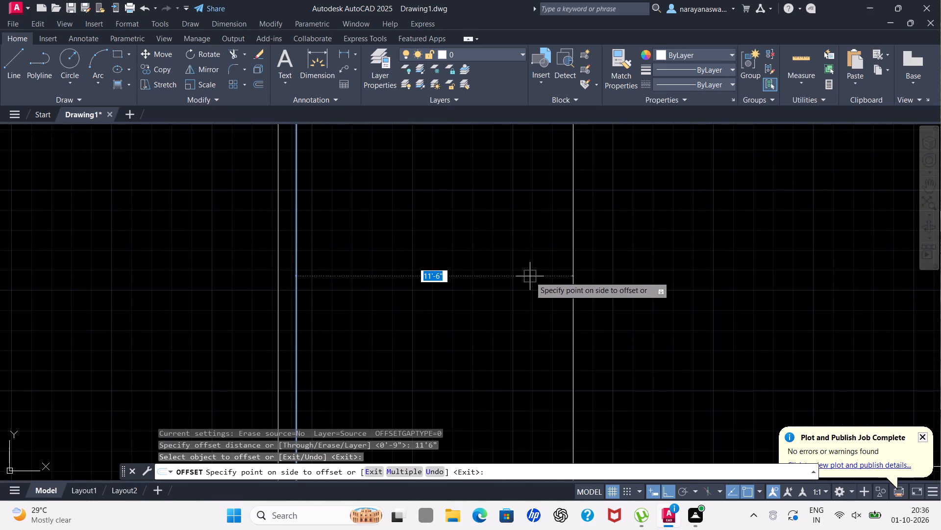
left_click(530, 276)
scroll(530, 276, "down", 2)
scroll(566, 232, "up", 2)
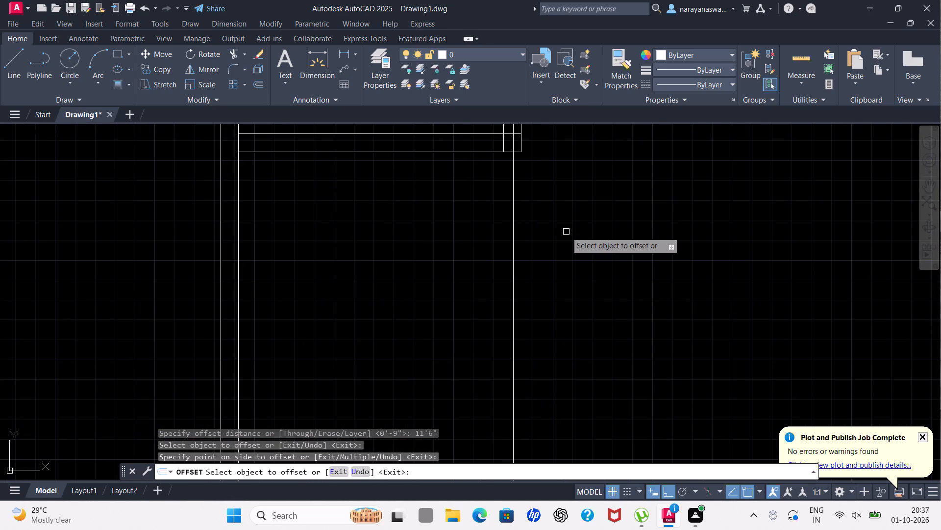
key("Escape")
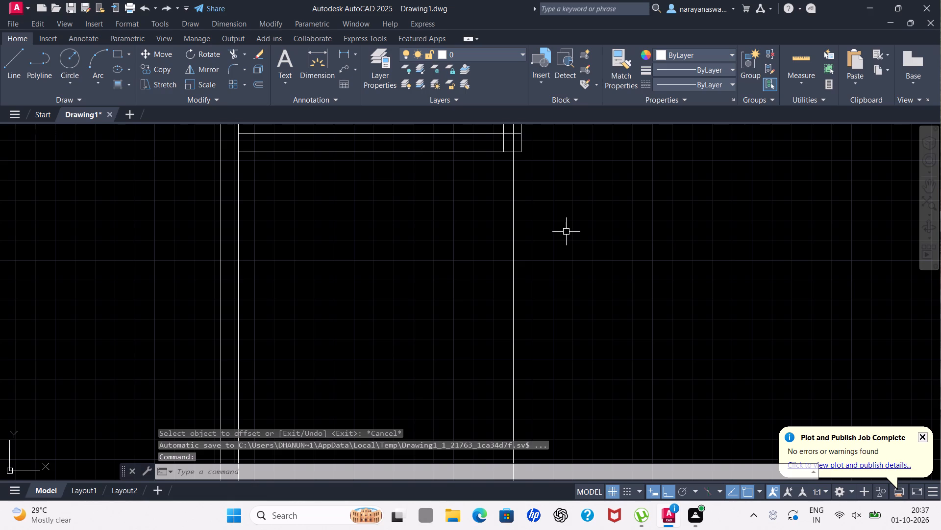
Start another Offset operation.
key("space")
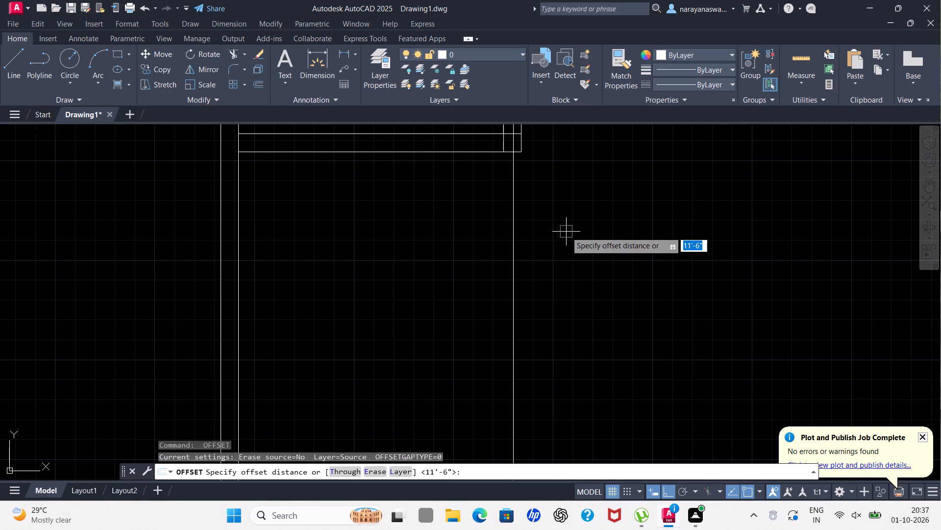
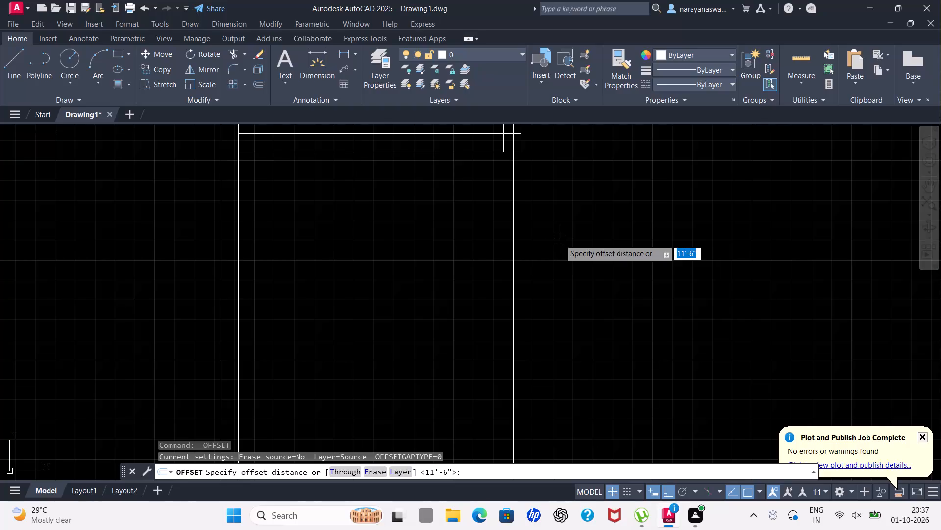
Offset the new 11'6" vertical line 4.5" toward the plan's interior, away from the left outer wall.
scroll(560, 239, "down", 1)
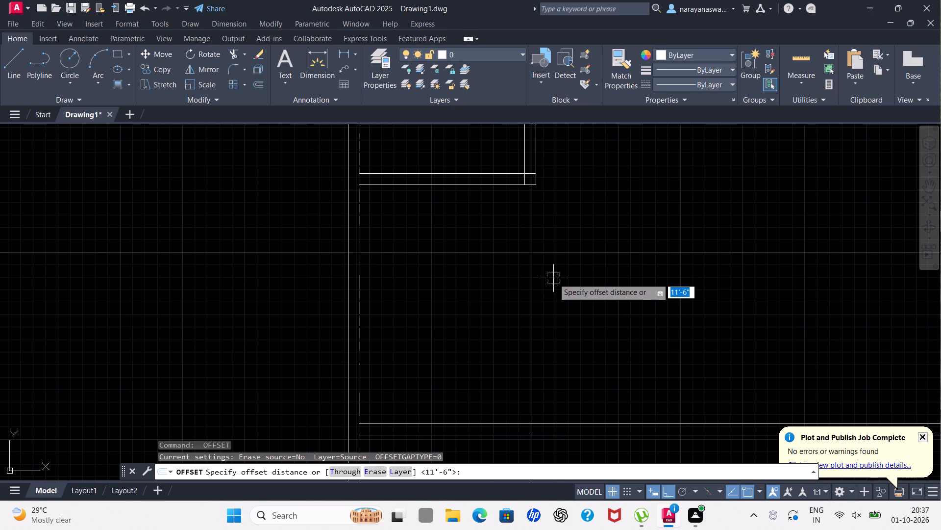
type("4.5\"")
key("Return")
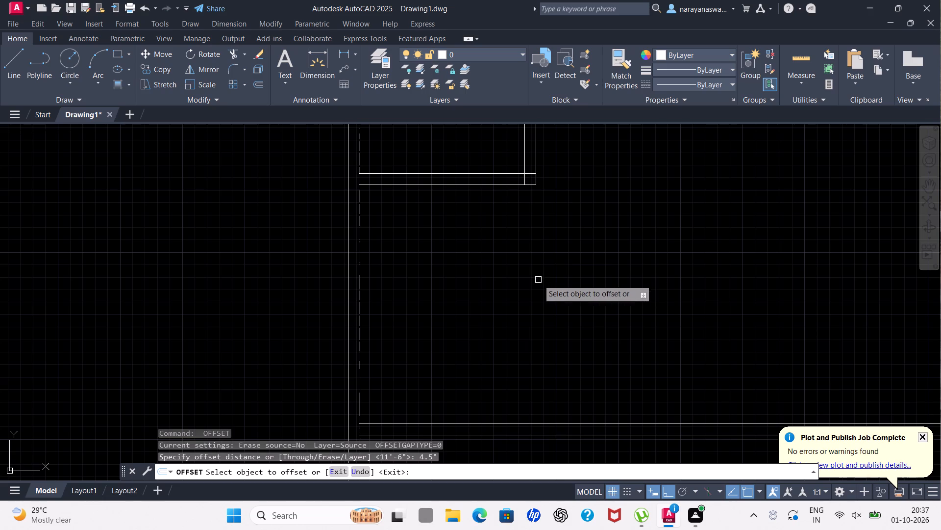
left_click(528, 286)
left_click(560, 276)
key("Escape")
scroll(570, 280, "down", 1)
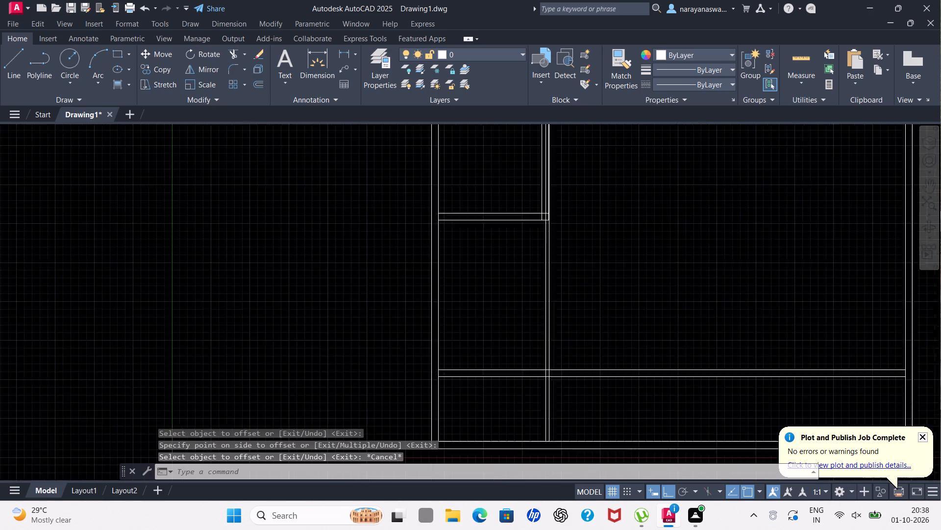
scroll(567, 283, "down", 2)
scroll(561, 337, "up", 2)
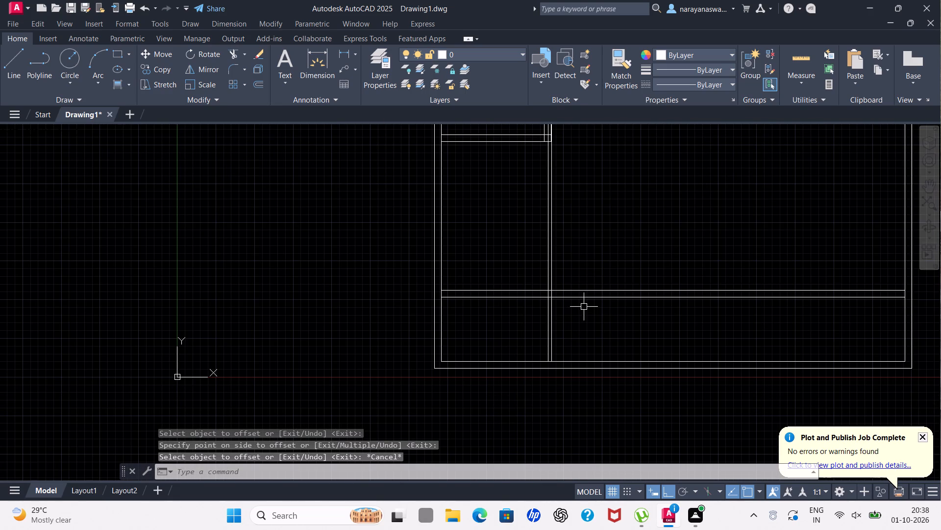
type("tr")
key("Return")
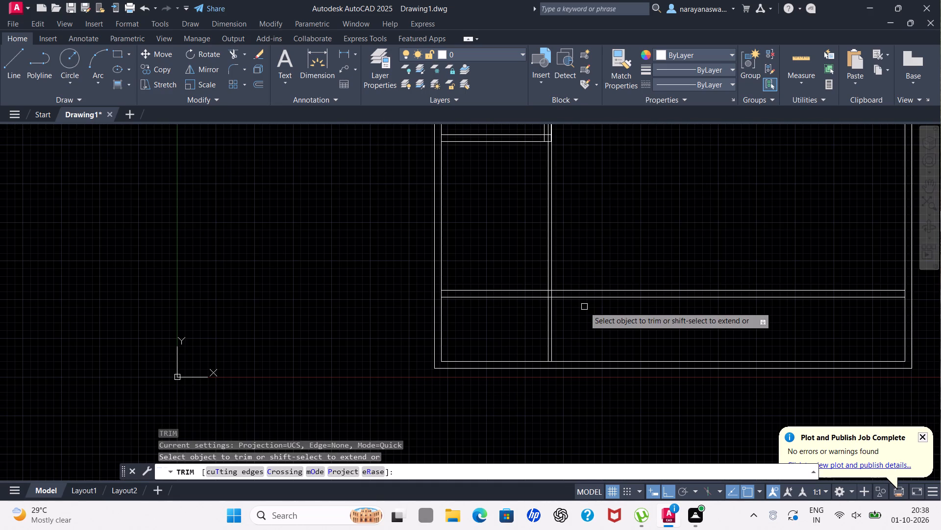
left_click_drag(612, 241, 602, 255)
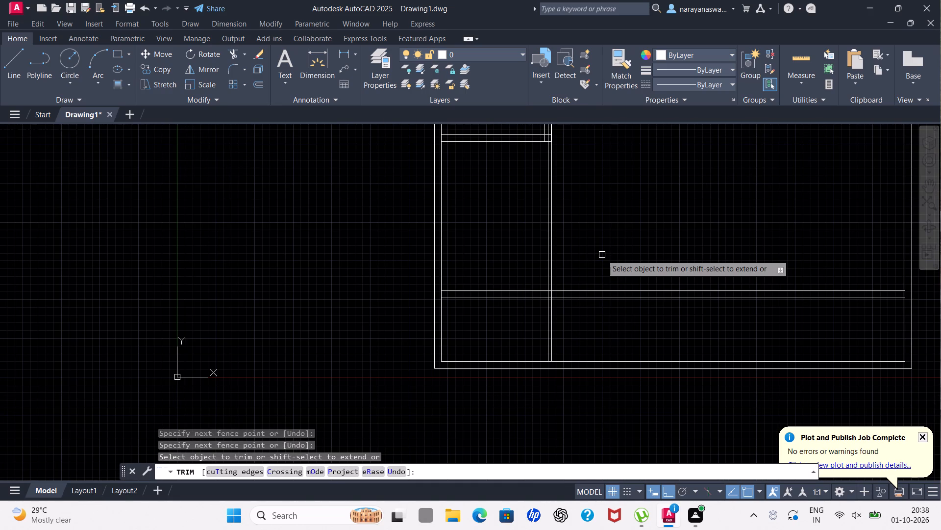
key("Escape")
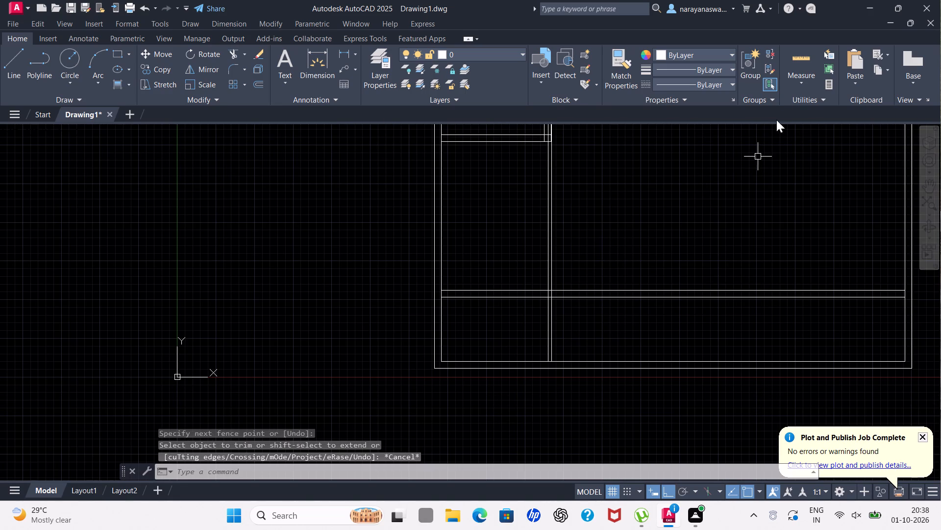
Quick-measure the room between the two horizontal partitions, beside the plan's left outer wall.
left_click(796, 62)
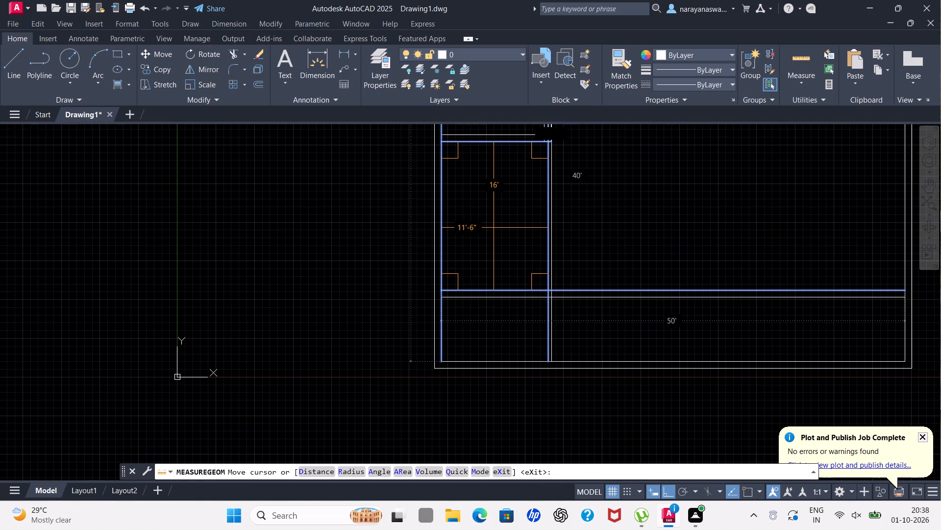
scroll(495, 228, "up", 1)
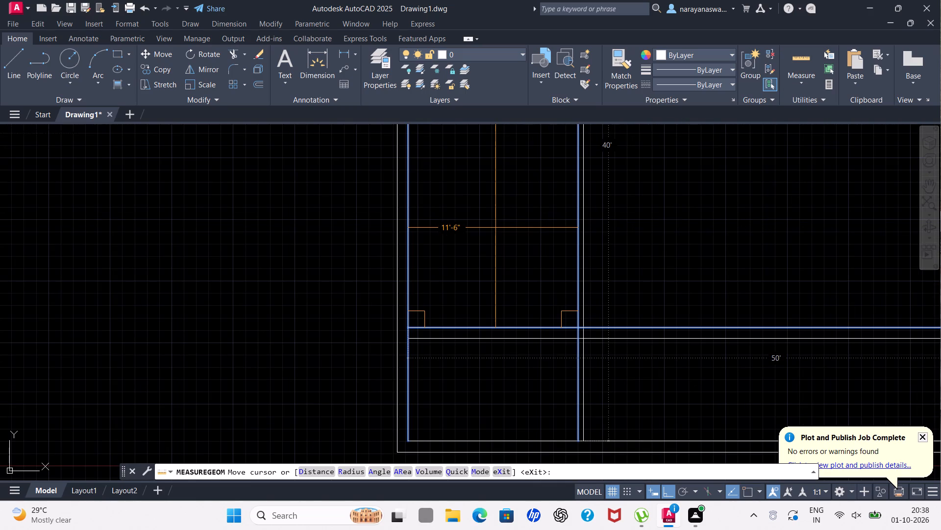
key("Escape")
Trim the 11'6" line's portion above the upper horizontal partition, between the two faces of the 9" vertical partition.
scroll(508, 230, "down", 2)
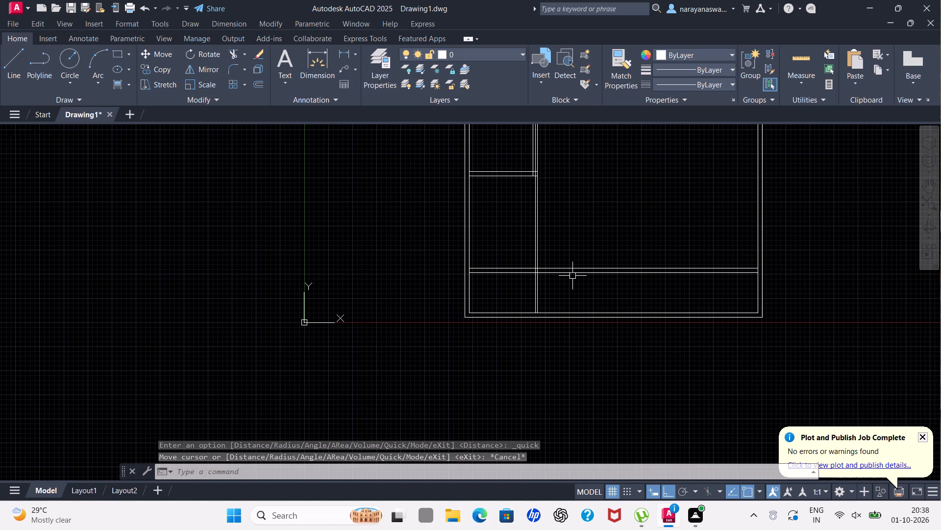
scroll(573, 275, "down", 2)
scroll(606, 228, "up", 1)
scroll(638, 172, "up", 2)
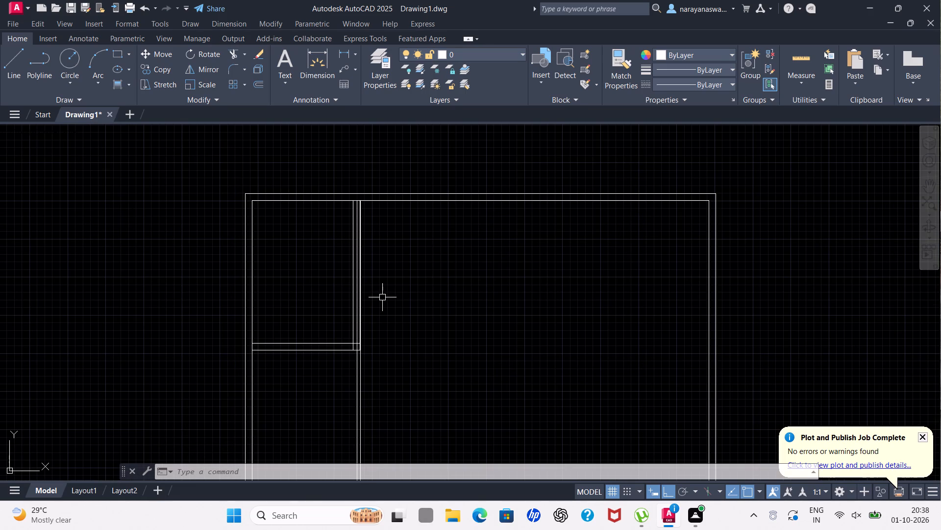
type("tr")
key("Return")
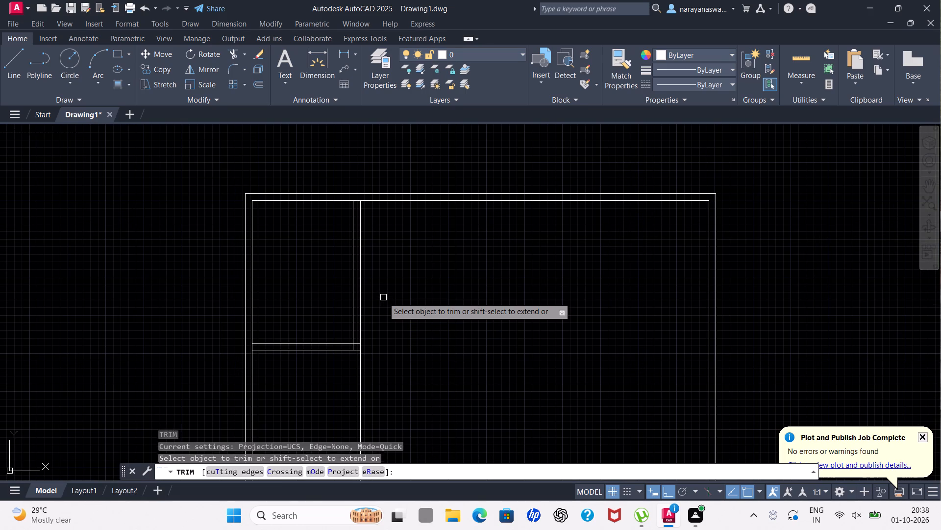
scroll(351, 313, "up", 2)
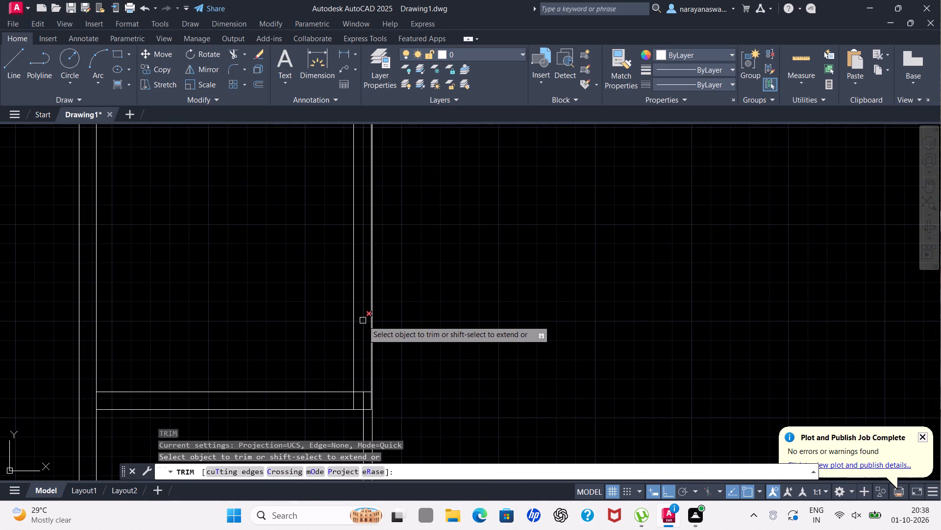
left_click(363, 320)
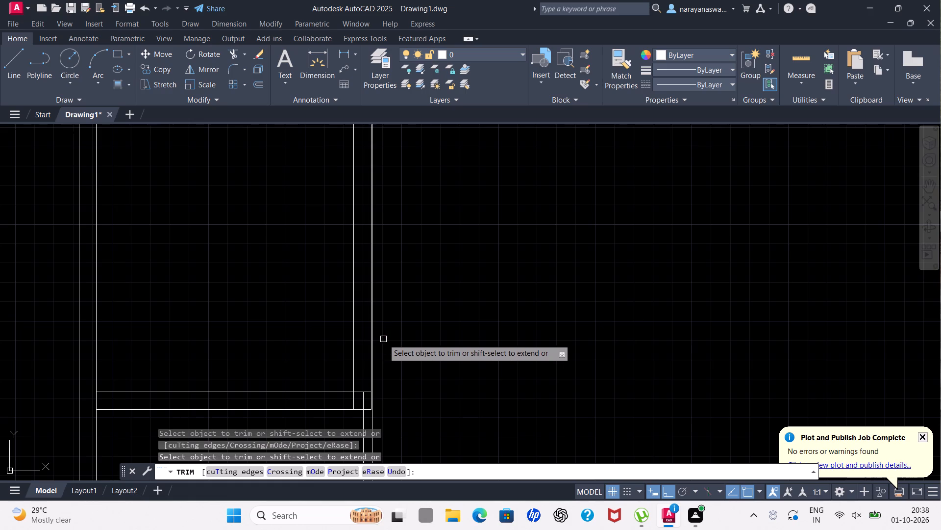
scroll(383, 339, "down", 2)
scroll(376, 344, "up", 4)
scroll(395, 337, "down", 1)
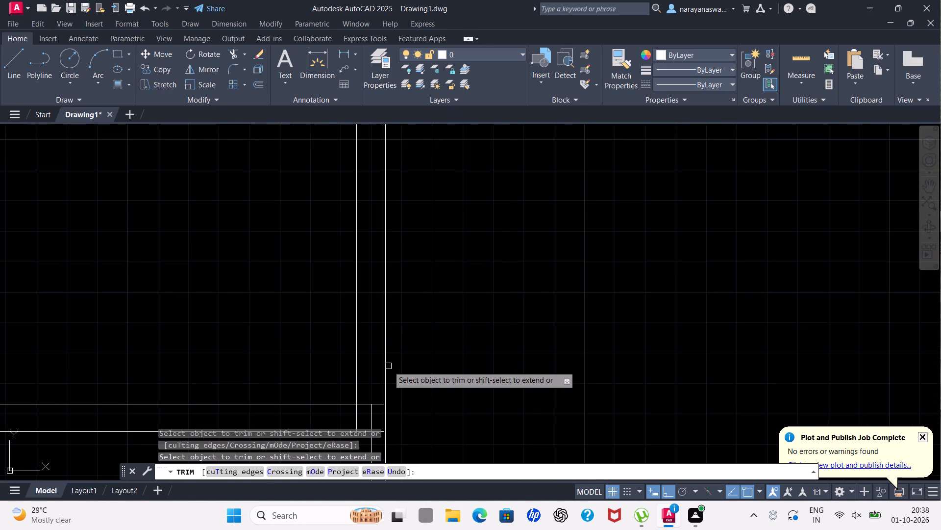
scroll(389, 370, "up", 1)
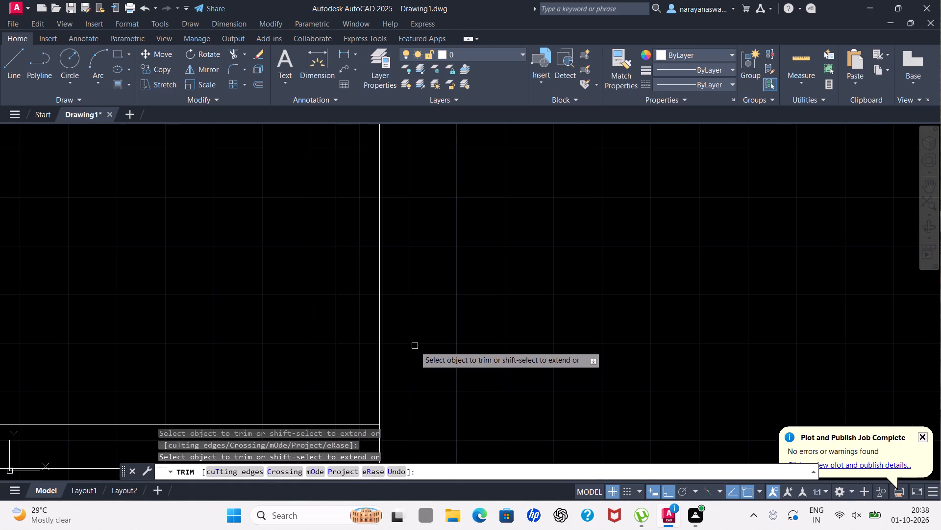
key("Escape")
Draw two short lines extending both faces of the upper horizontal partition to the outer line of the 4.5" wall.
left_click(18, 63)
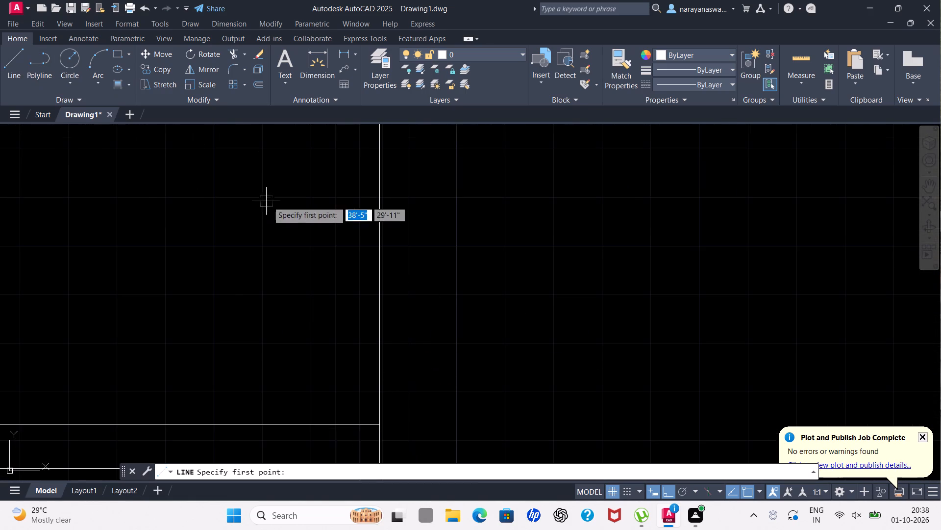
scroll(269, 200, "down", 2)
scroll(296, 273, "up", 4)
scroll(370, 334, "up", 2)
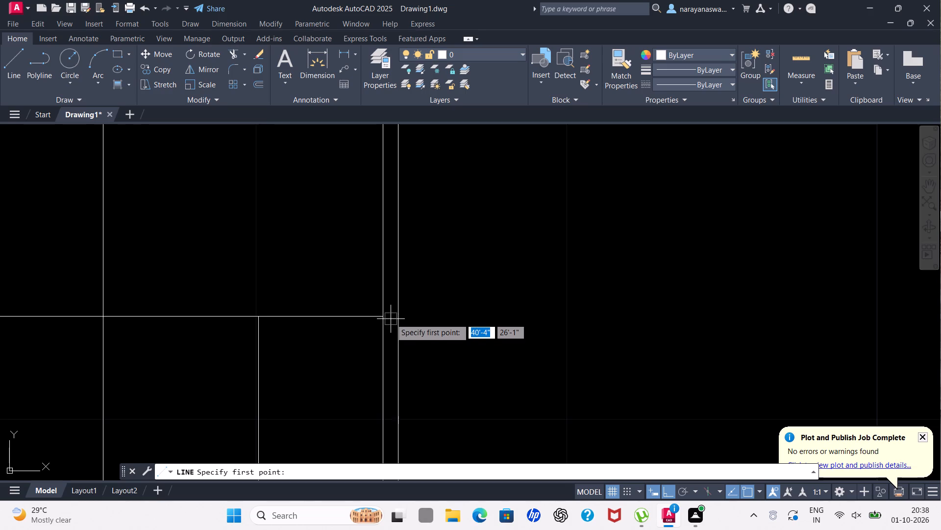
left_click(382, 317)
left_click(396, 319)
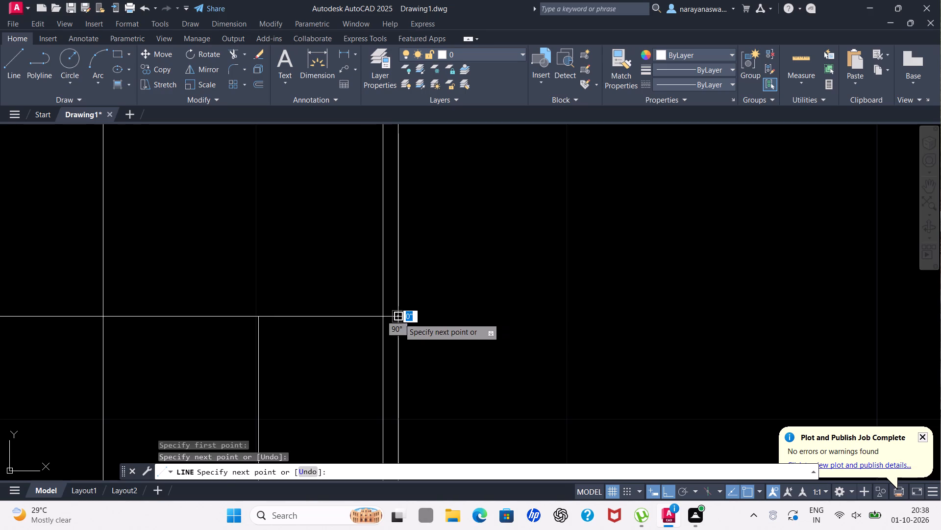
key("Escape")
scroll(450, 286, "down", 2)
key("space")
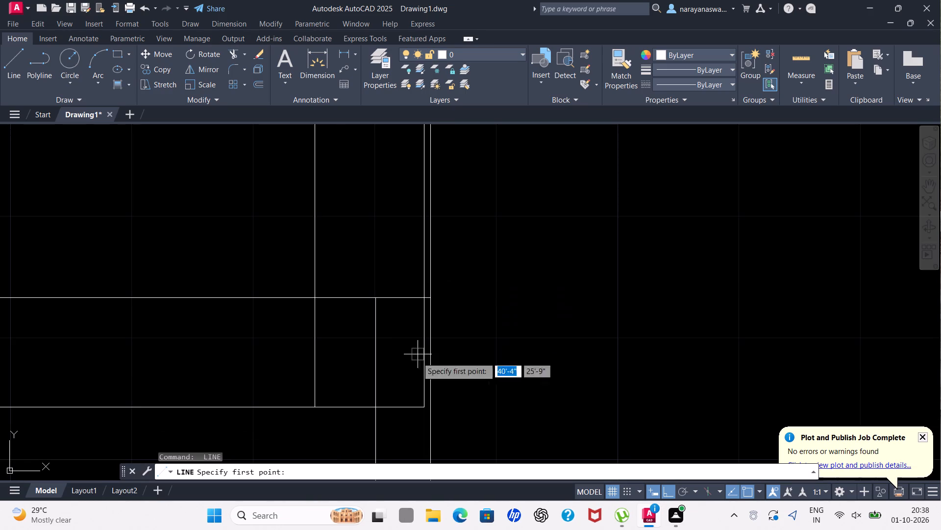
scroll(430, 407, "up", 3)
left_click(395, 407)
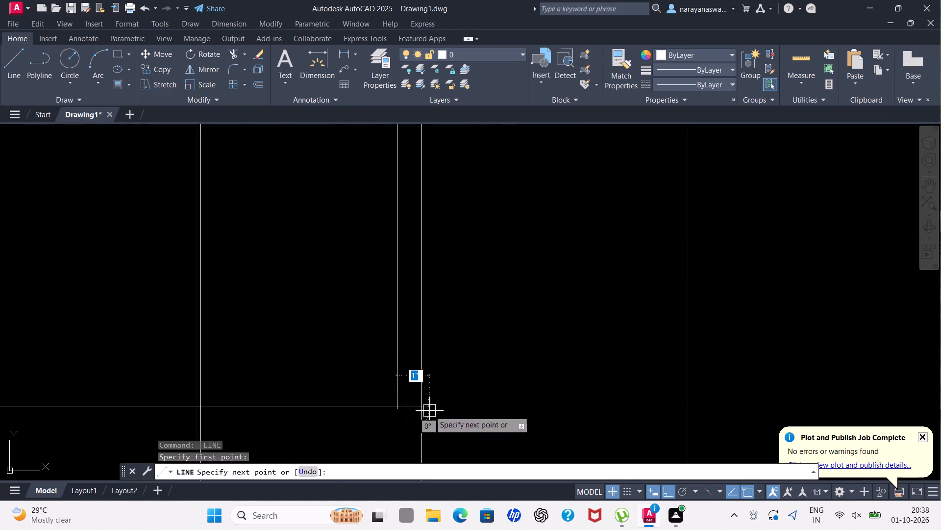
left_click(418, 409)
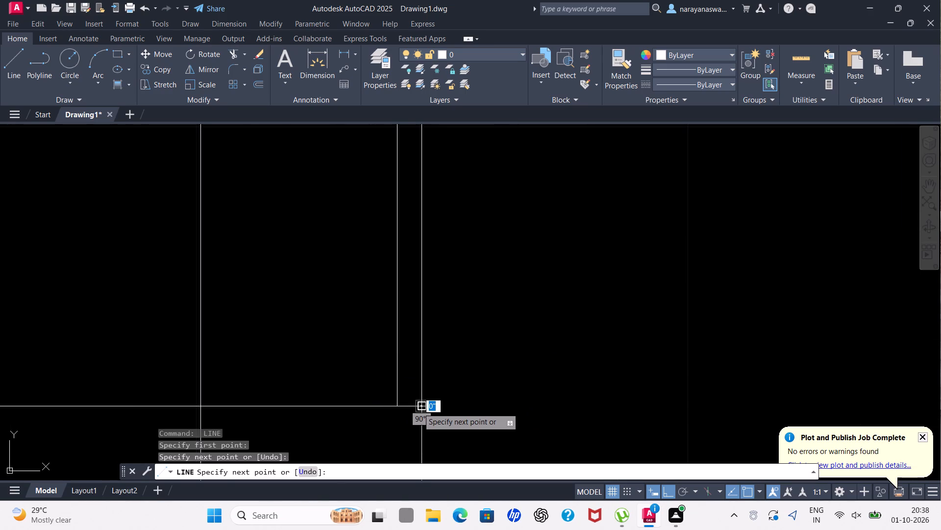
key("Escape")
Trim the 4.5" wall's outer line above the upper horizontal partition and the vertical line pieces left inside that partition's thickness.
scroll(418, 408, "down", 4)
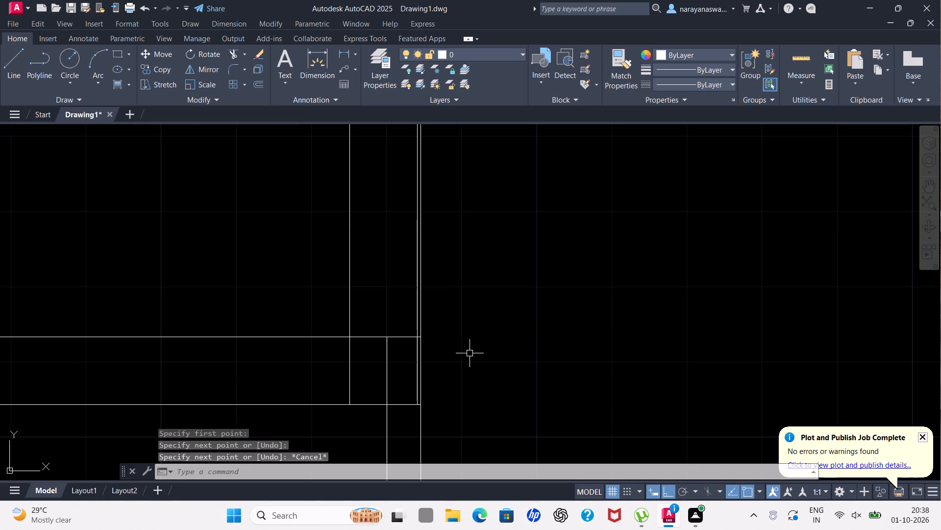
type("tr")
left_click(519, 375)
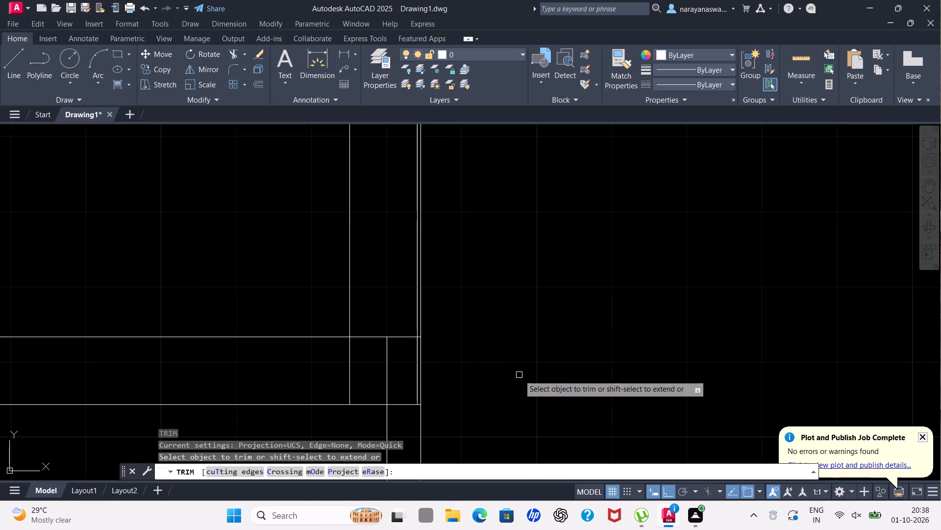
left_click(423, 291)
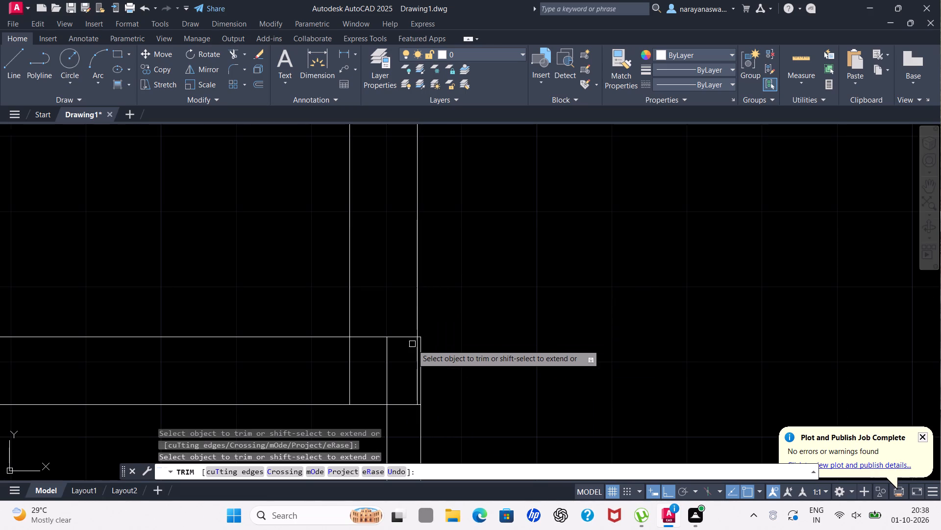
scroll(404, 359, "down", 3)
scroll(388, 364, "up", 3)
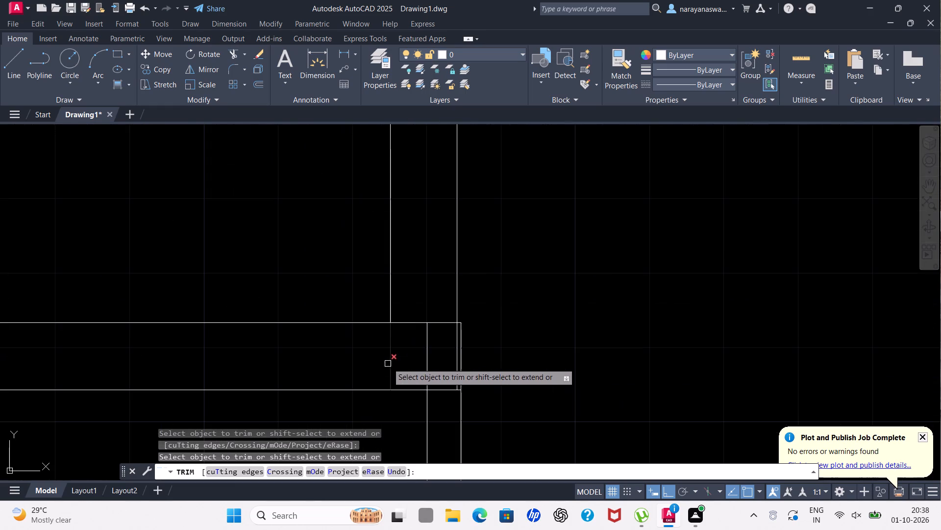
left_click_drag(374, 339, 428, 344)
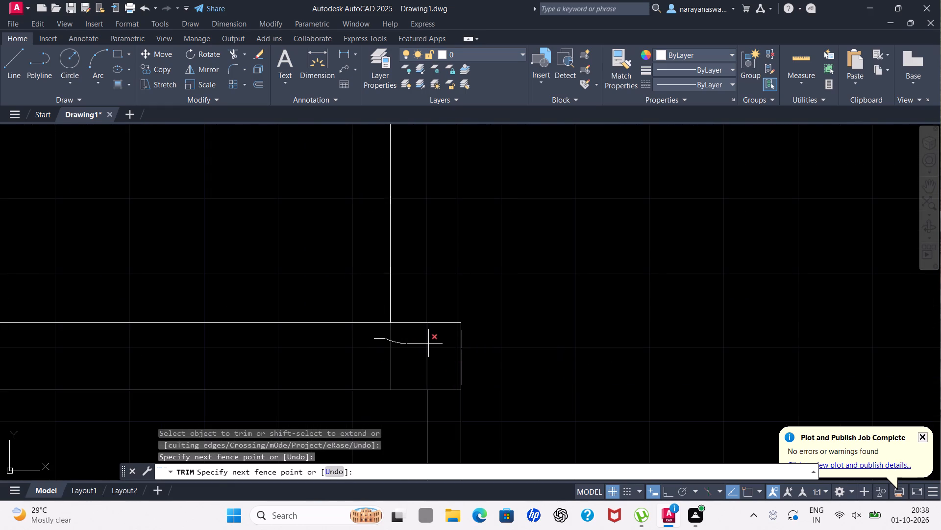
left_click_drag(428, 344, 450, 345)
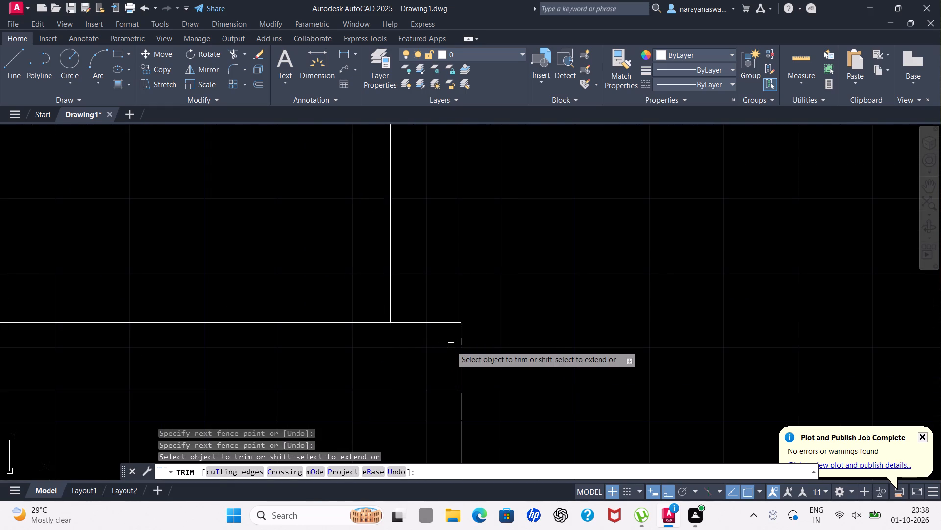
scroll(450, 345, "up", 2)
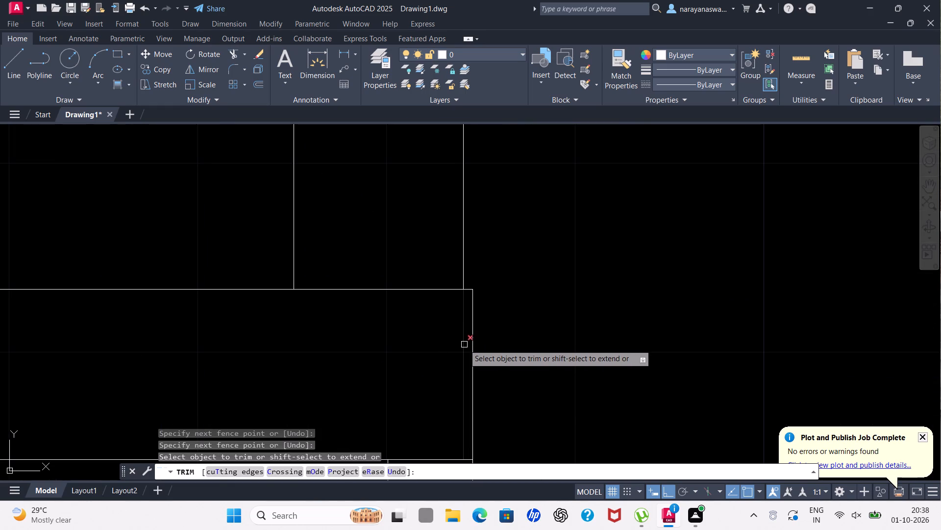
left_click(464, 344)
scroll(452, 349, "down", 4)
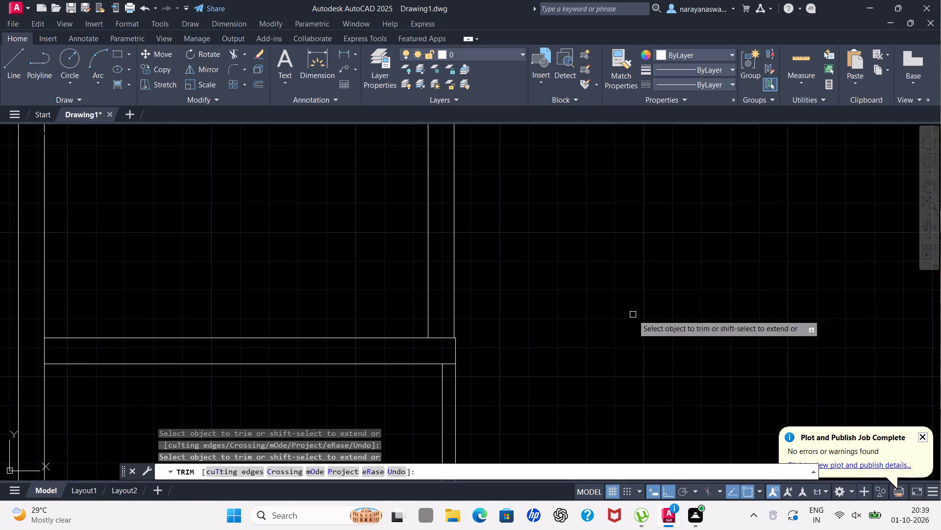
key("Escape")
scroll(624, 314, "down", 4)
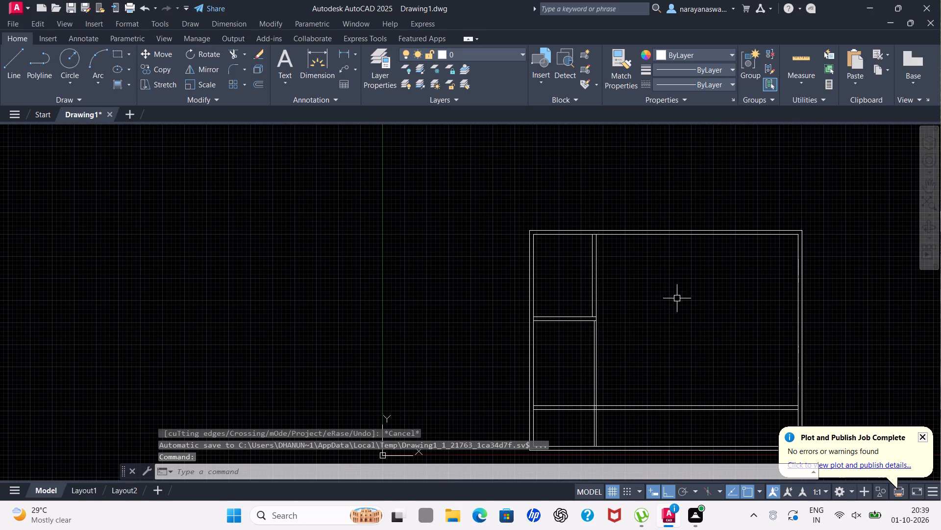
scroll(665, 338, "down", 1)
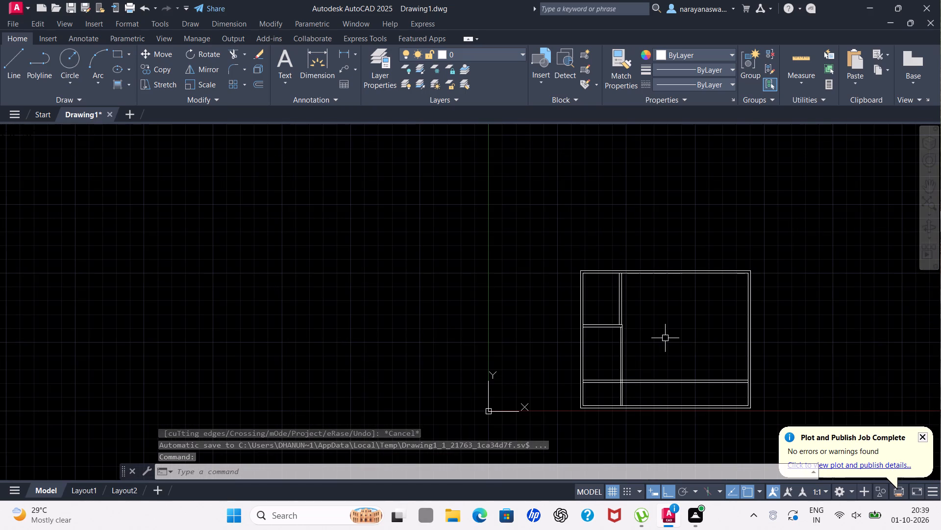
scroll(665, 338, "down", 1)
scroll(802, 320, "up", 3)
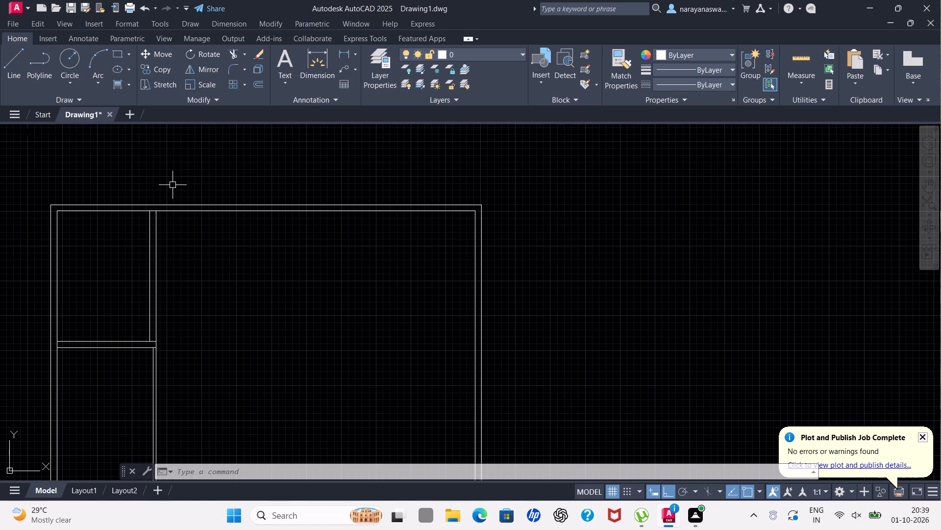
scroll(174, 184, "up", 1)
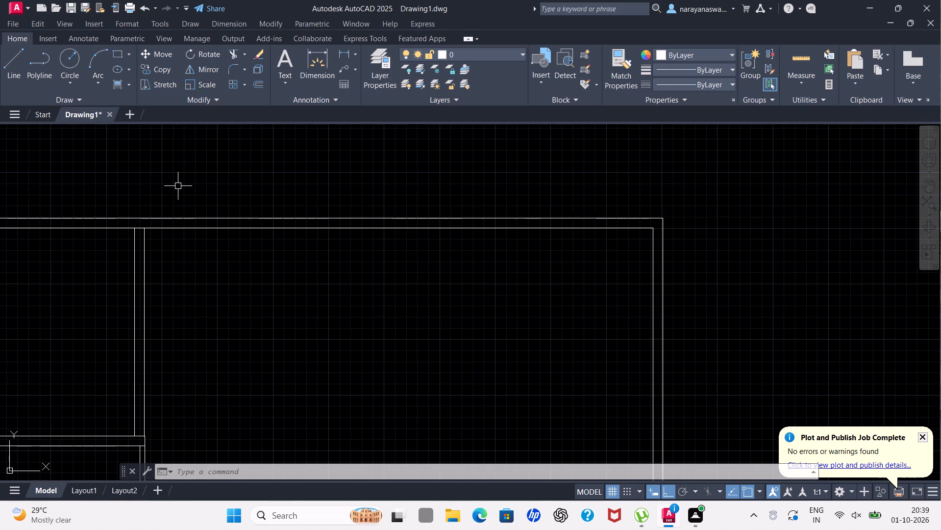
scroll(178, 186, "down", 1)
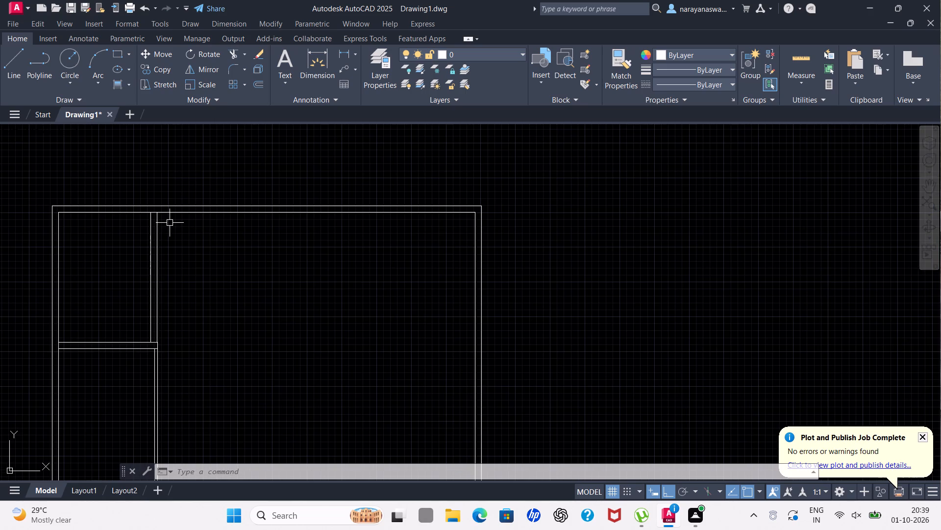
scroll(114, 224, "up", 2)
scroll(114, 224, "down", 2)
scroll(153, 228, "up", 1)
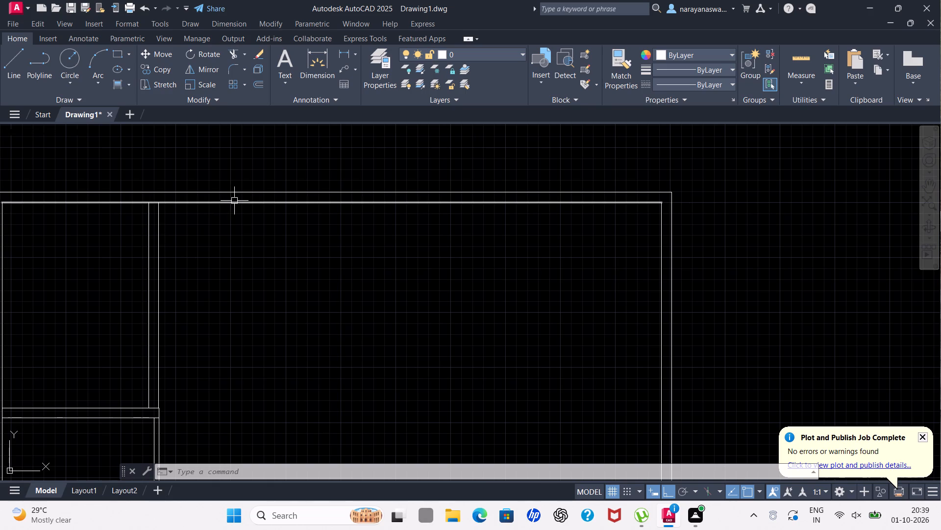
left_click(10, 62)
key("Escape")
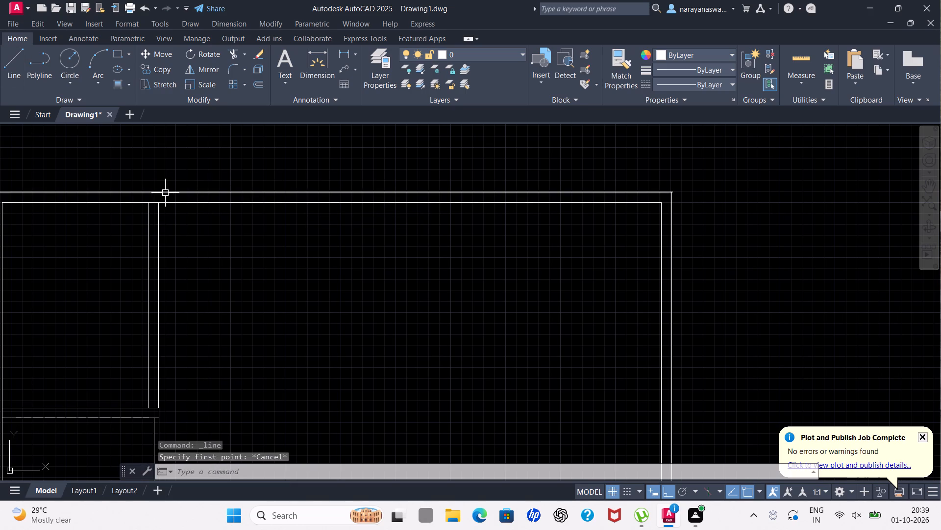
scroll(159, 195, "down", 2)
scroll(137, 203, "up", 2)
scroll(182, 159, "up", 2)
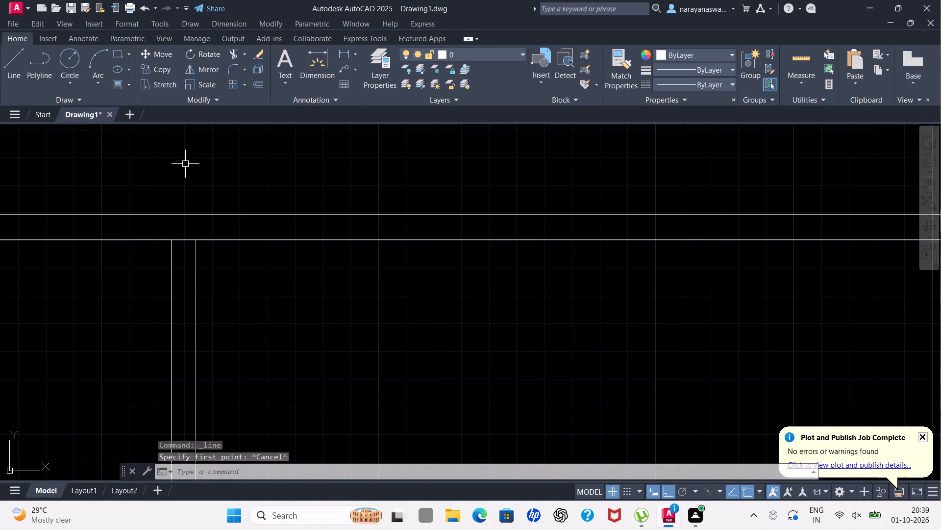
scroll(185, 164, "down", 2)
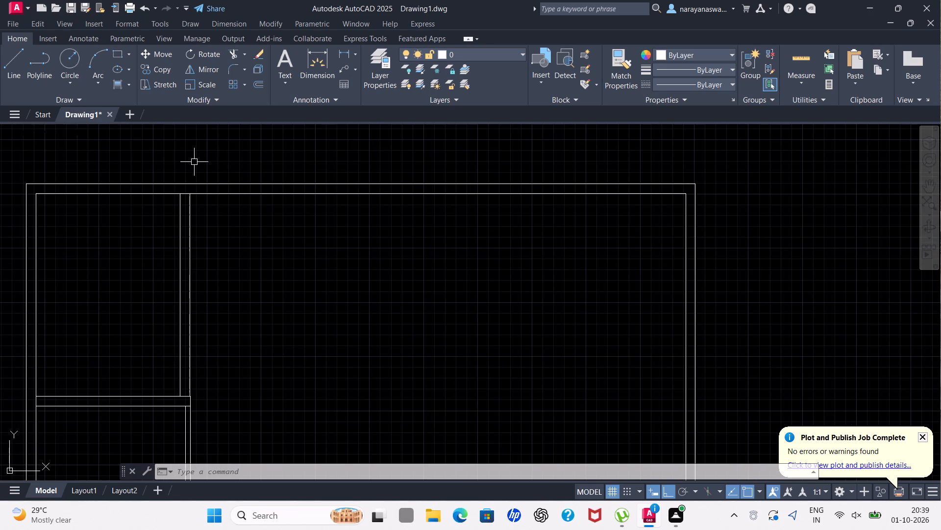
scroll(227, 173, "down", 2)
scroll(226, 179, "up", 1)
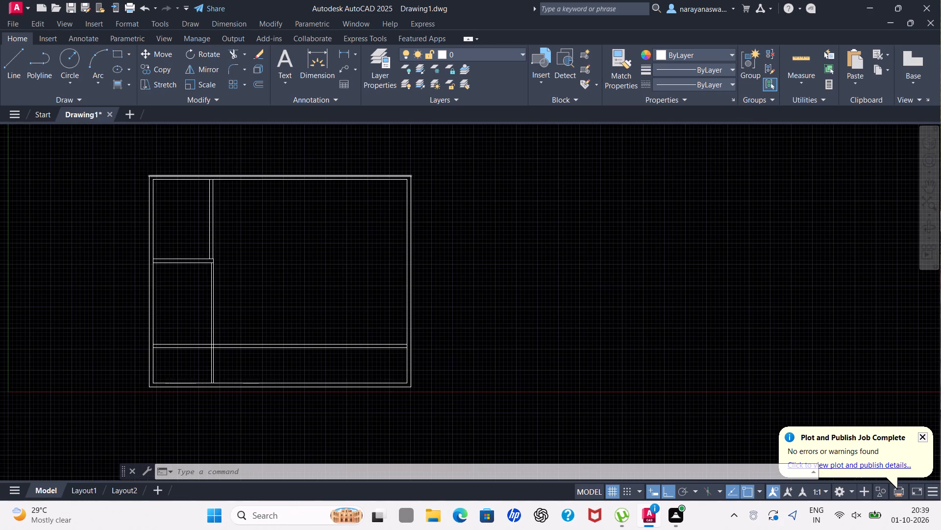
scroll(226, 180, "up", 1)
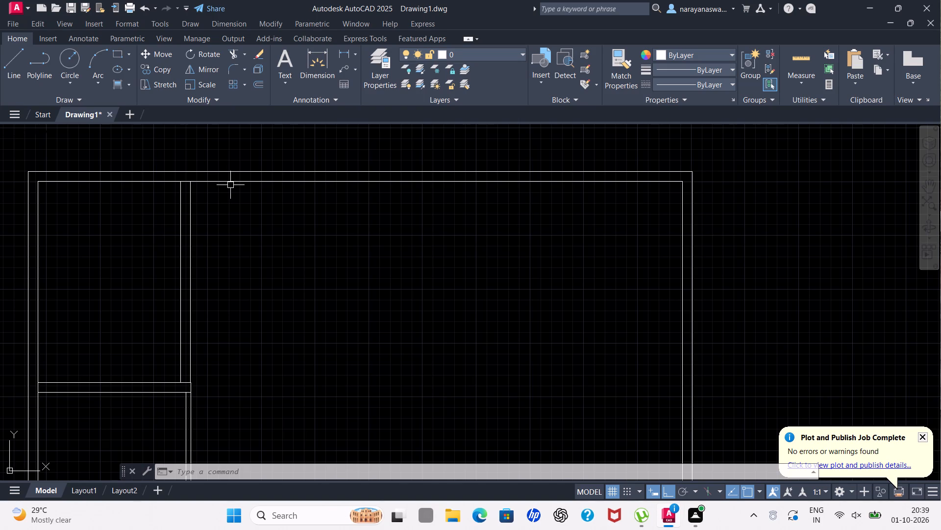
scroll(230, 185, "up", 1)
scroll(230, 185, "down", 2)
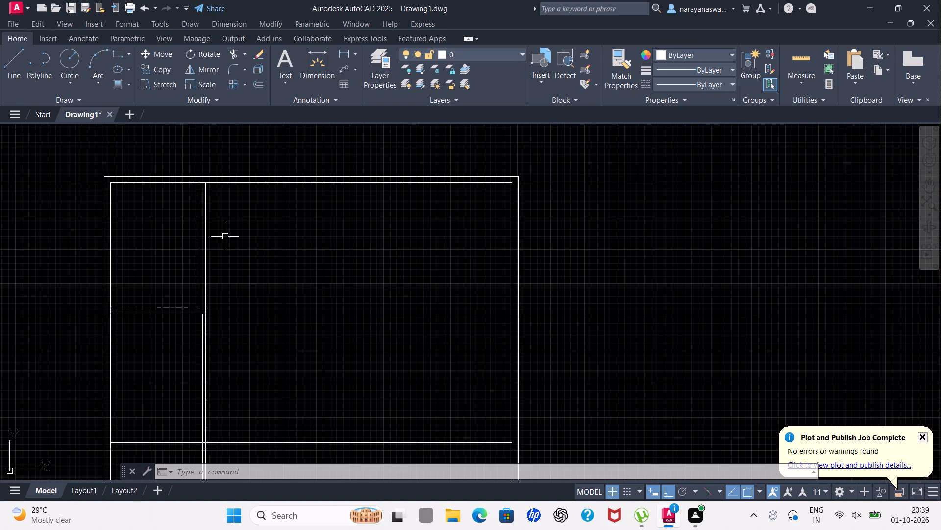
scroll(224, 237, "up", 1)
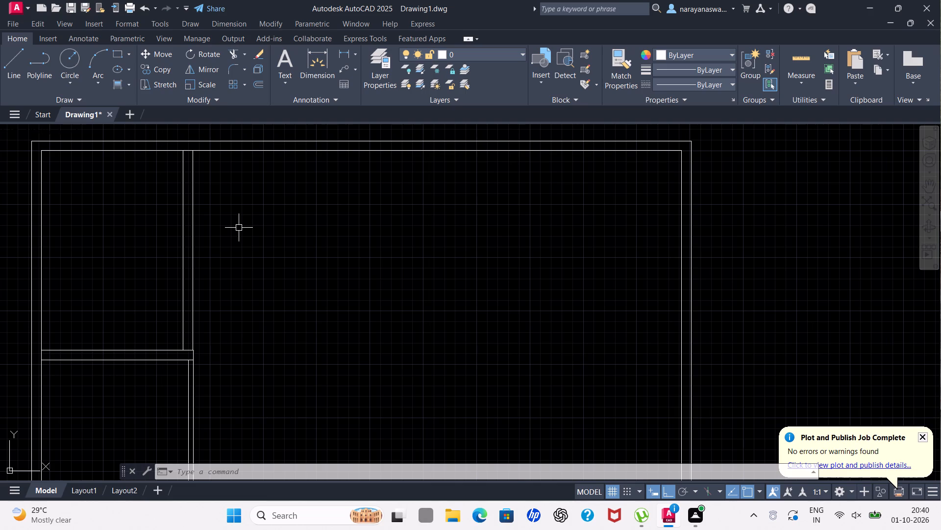
Offset the inner line of the plan's top outer wall 5'8" downward into the plan.
type("0of")
key("BackSpace")
key("BackSpace")
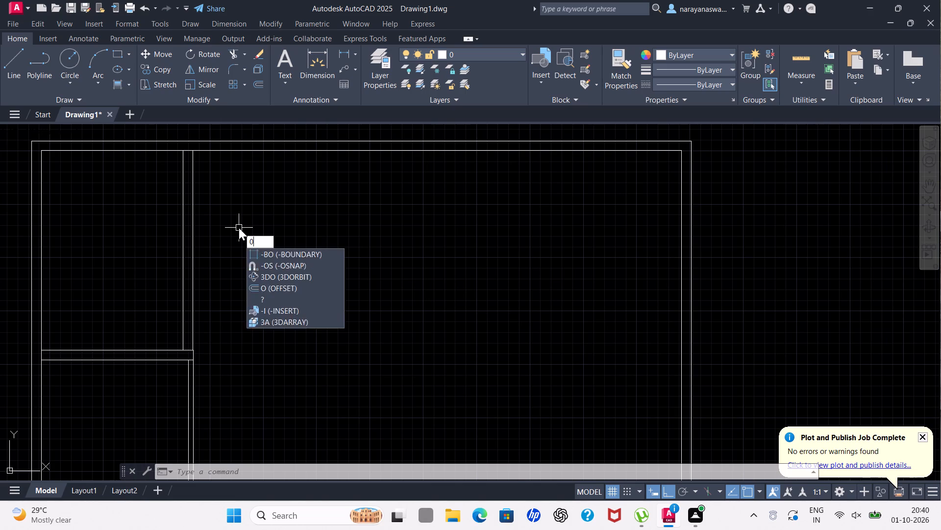
type("ff")
key("BackSpace")
key("BackSpace")
key("BackSpace")
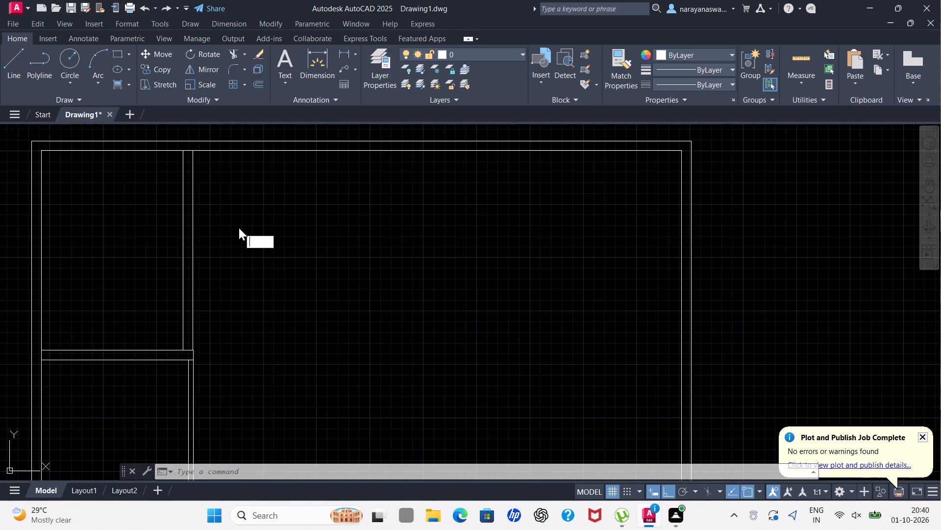
type("off")
key("Return")
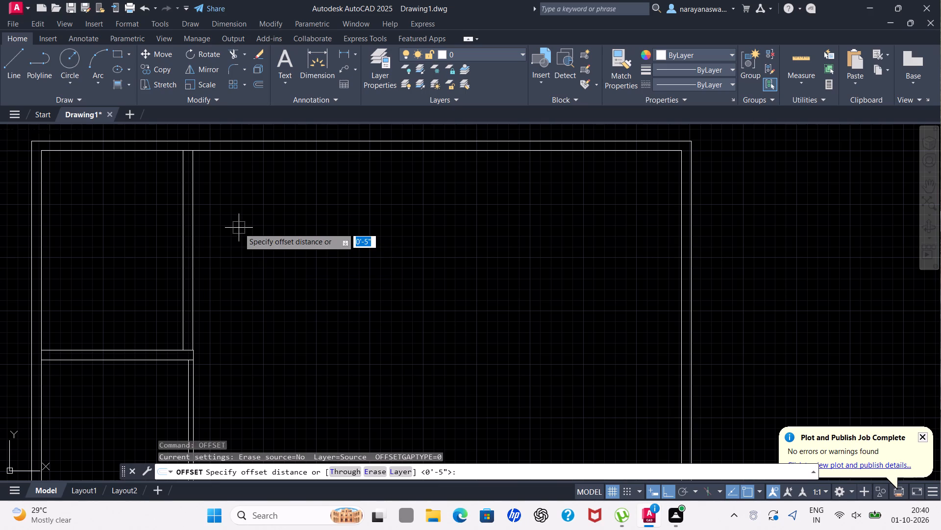
key("5")
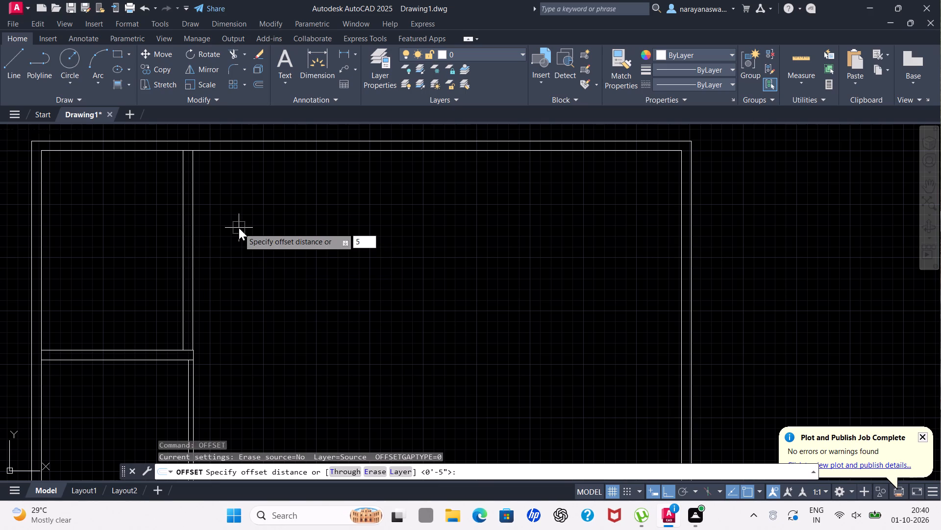
key("apostrophe")
type("8\"")
key("Return")
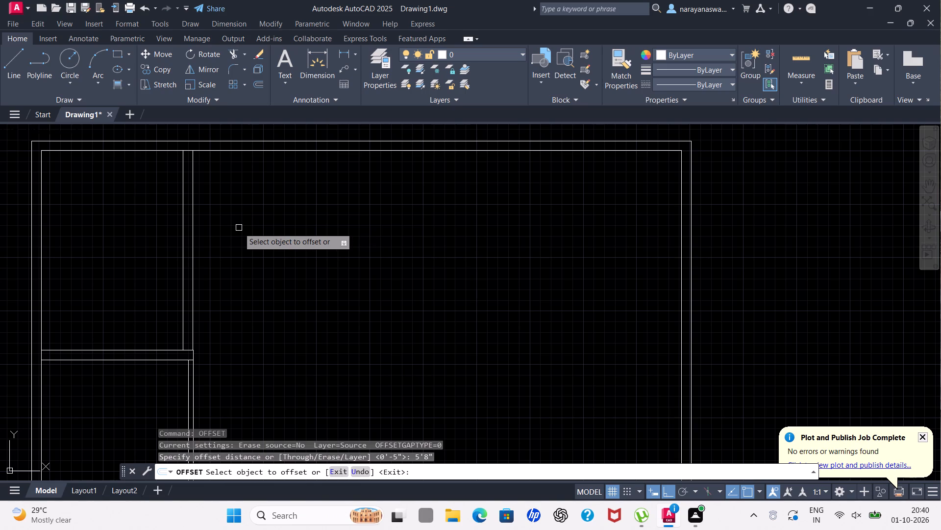
left_click(273, 150)
left_click(263, 232)
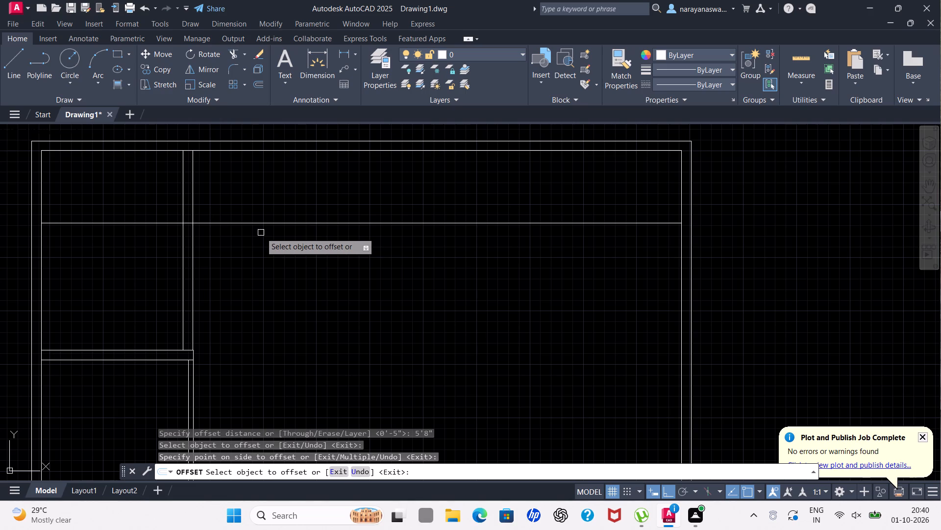
key("Escape")
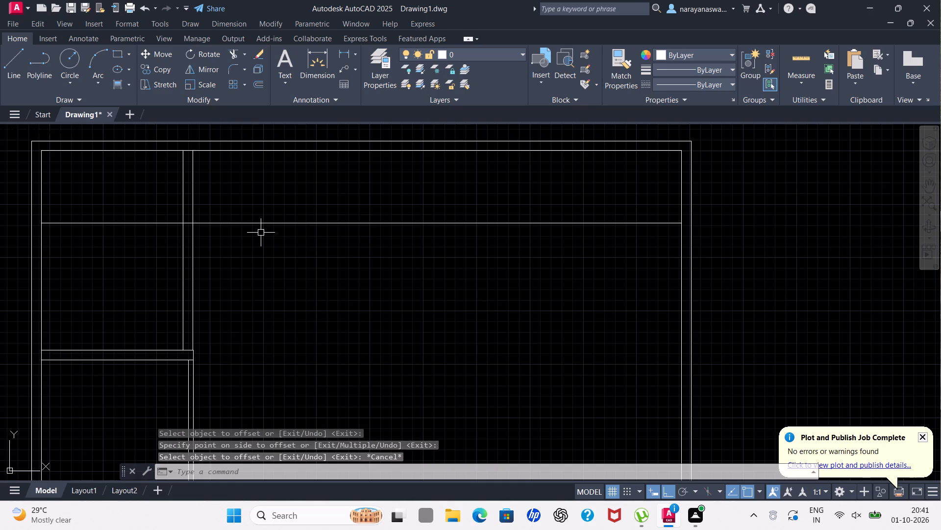
Offset the 5'8" horizontal line 9" downward to form the second face of a full-width horizontal partition.
key("space")
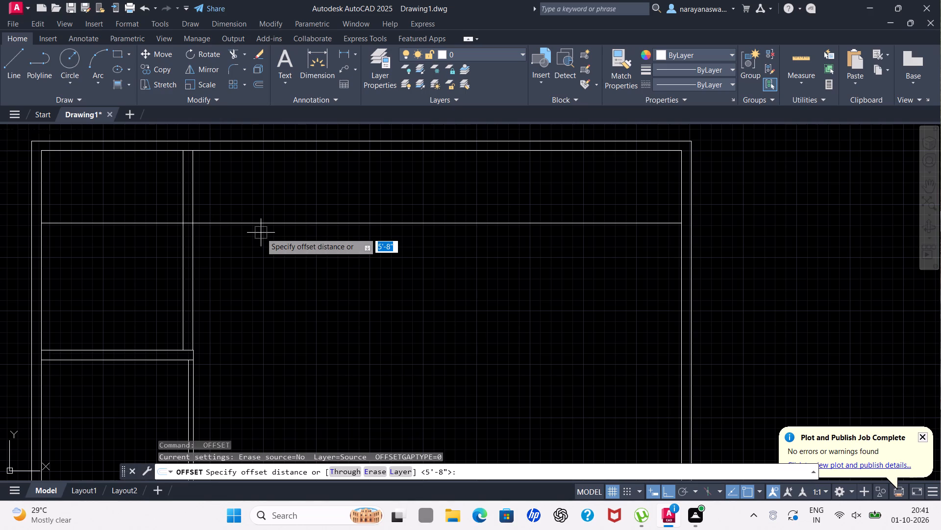
key("9")
key("shift+quotedbl")
key("Return")
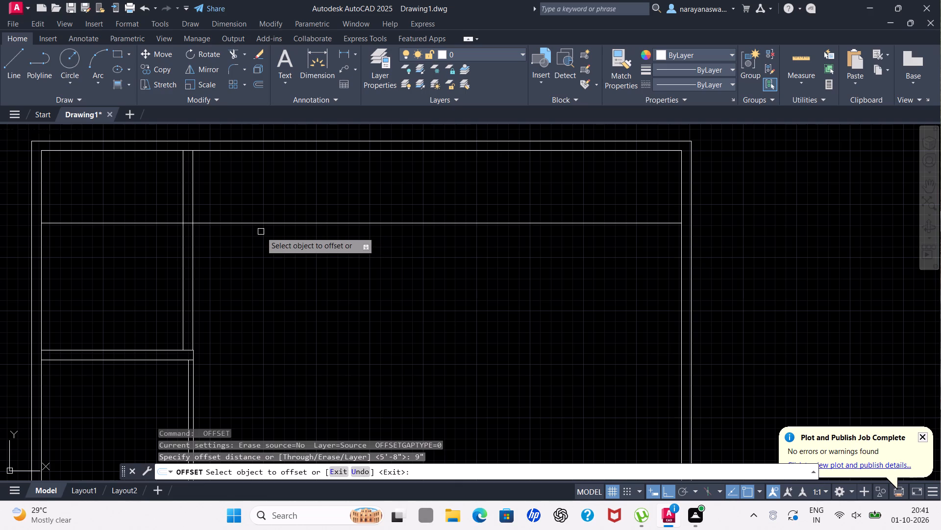
left_click(307, 223)
left_click(301, 248)
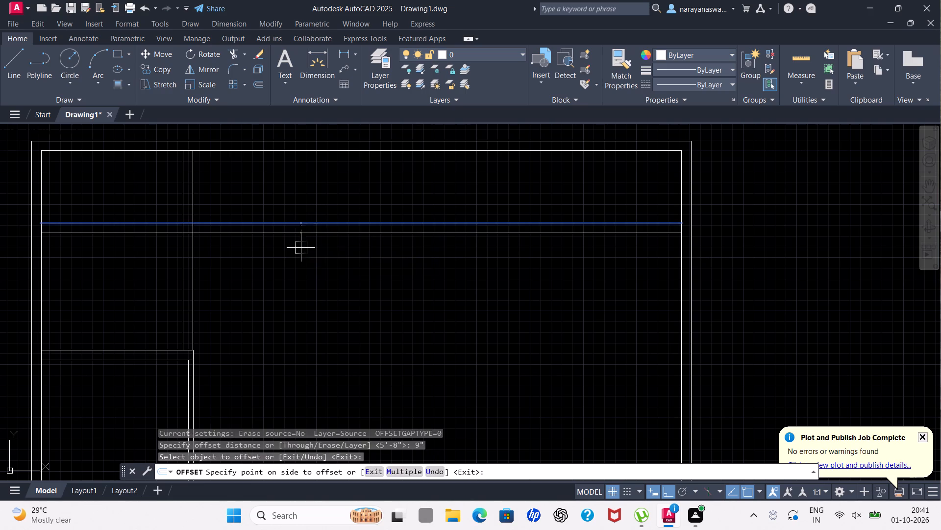
key("Escape")
Offset the inner line of the plan's right outer wall 11' inward.
scroll(303, 239, "down", 1)
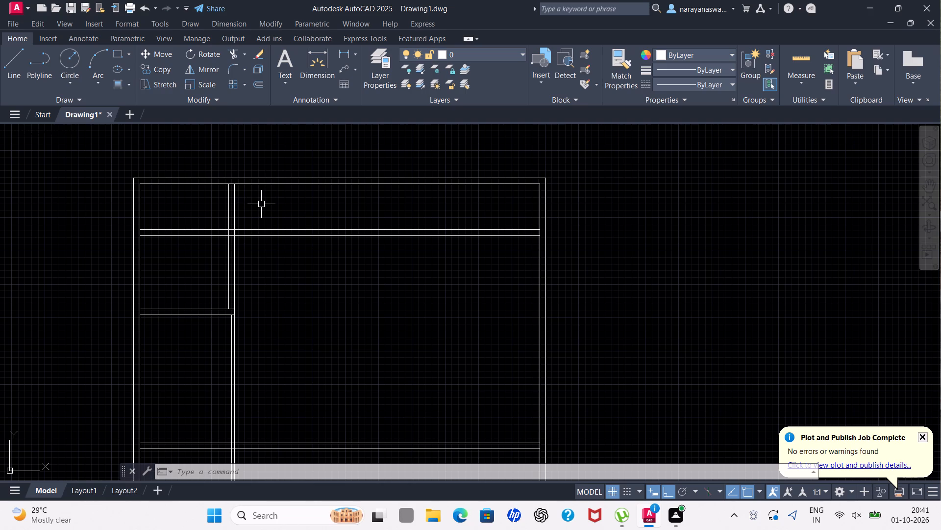
scroll(302, 210, "down", 1)
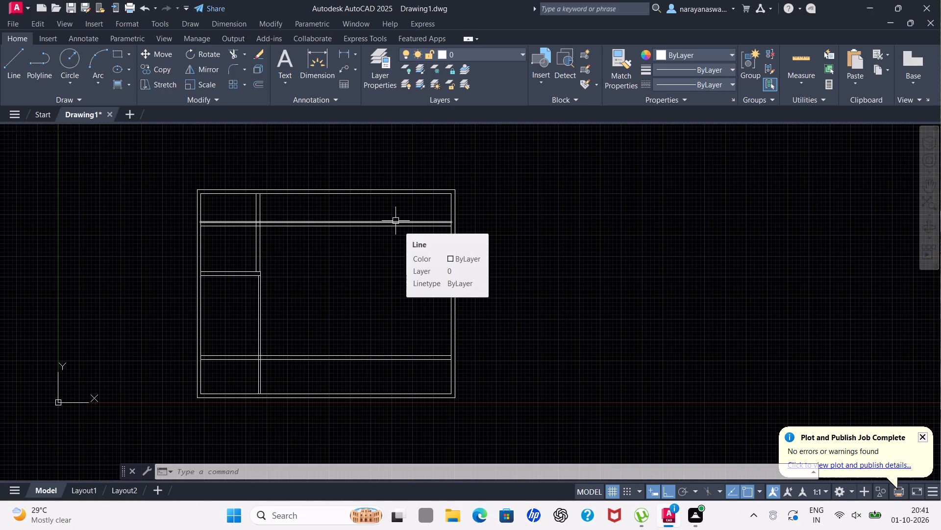
scroll(364, 216, "up", 1)
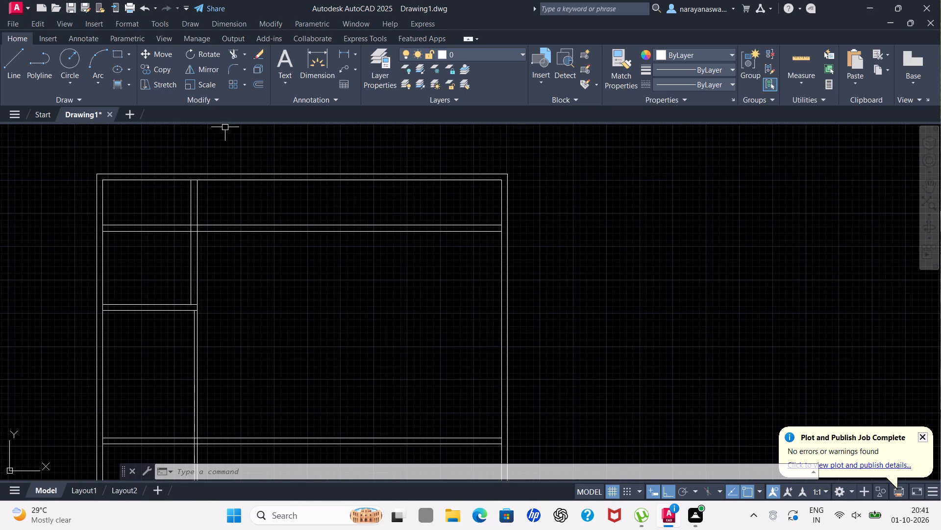
type("of")
key("Return")
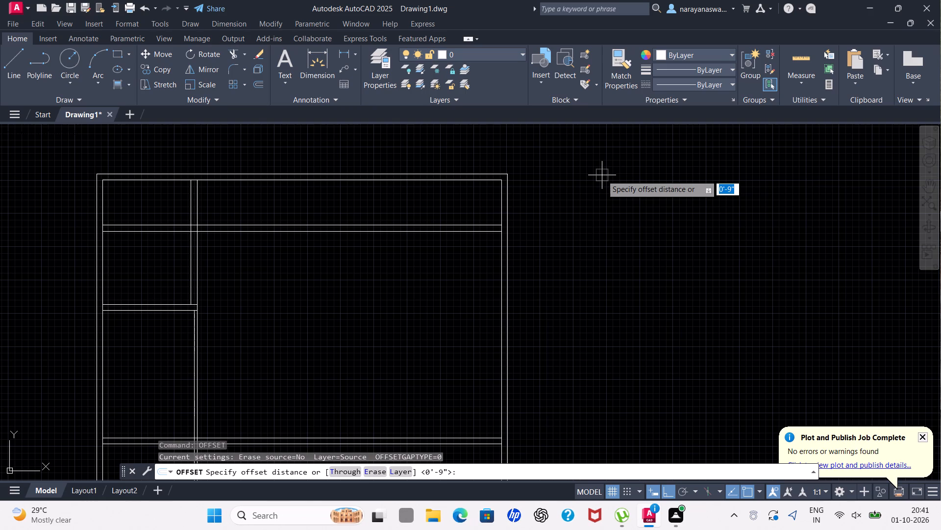
type("11'")
key("Return")
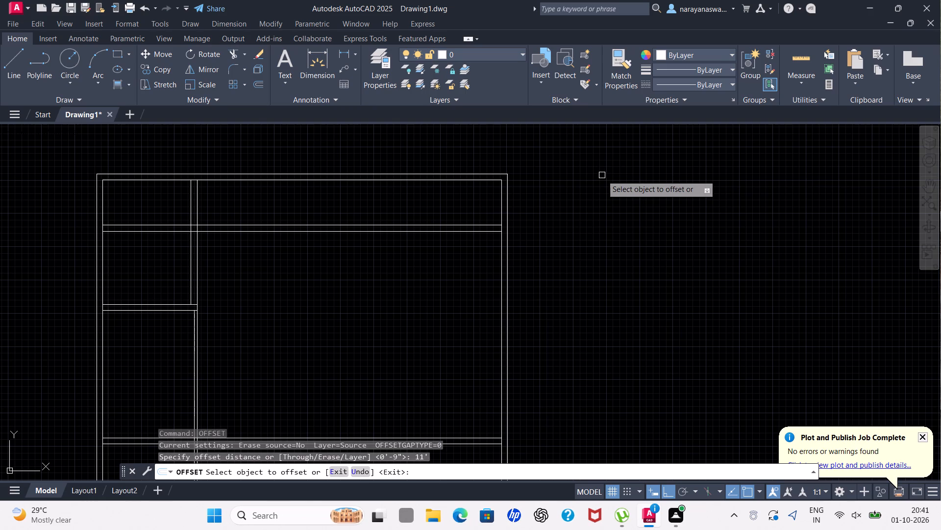
left_click(499, 212)
left_click(424, 212)
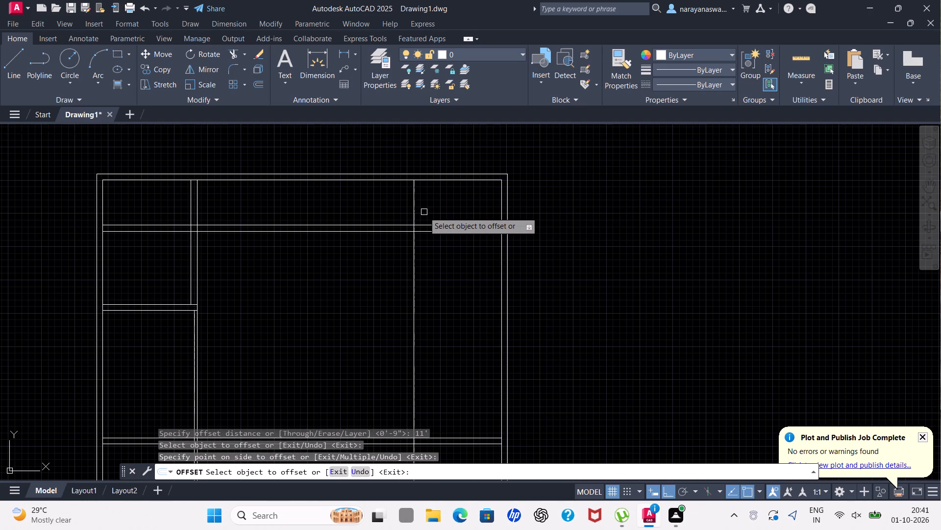
key("Escape")
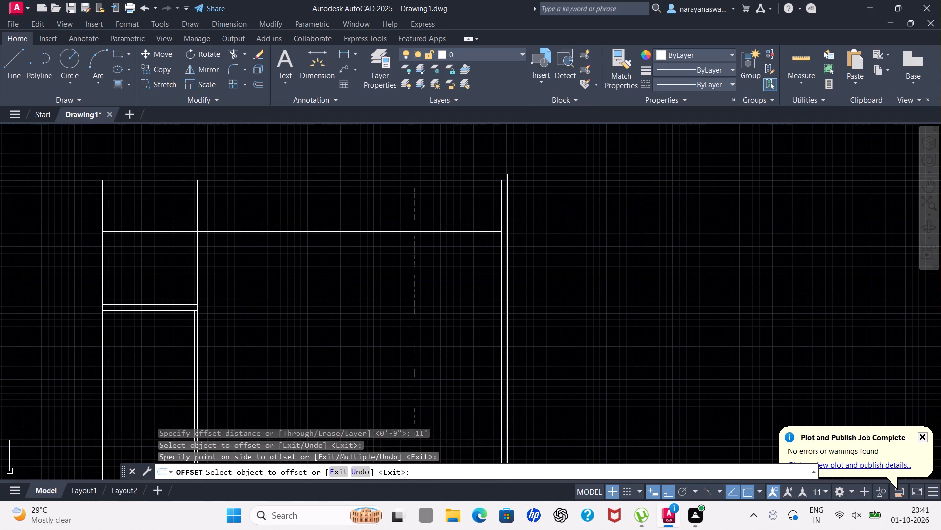
Offset the 11' vertical line 4.5" toward the plan's left side to form the partition's second face.
scroll(424, 212, "down", 1)
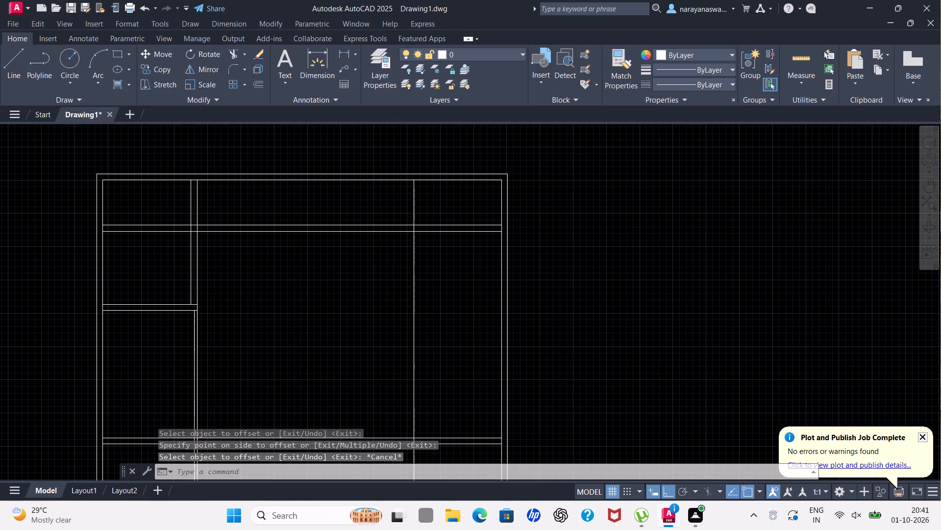
scroll(424, 212, "up", 1)
key("space")
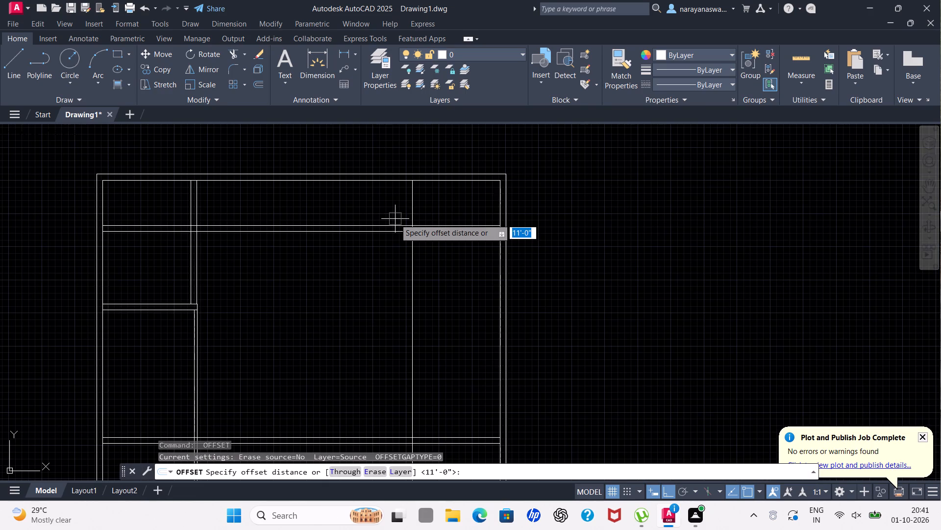
key("4")
type(".5")
key("shift+quotedbl")
key("Return")
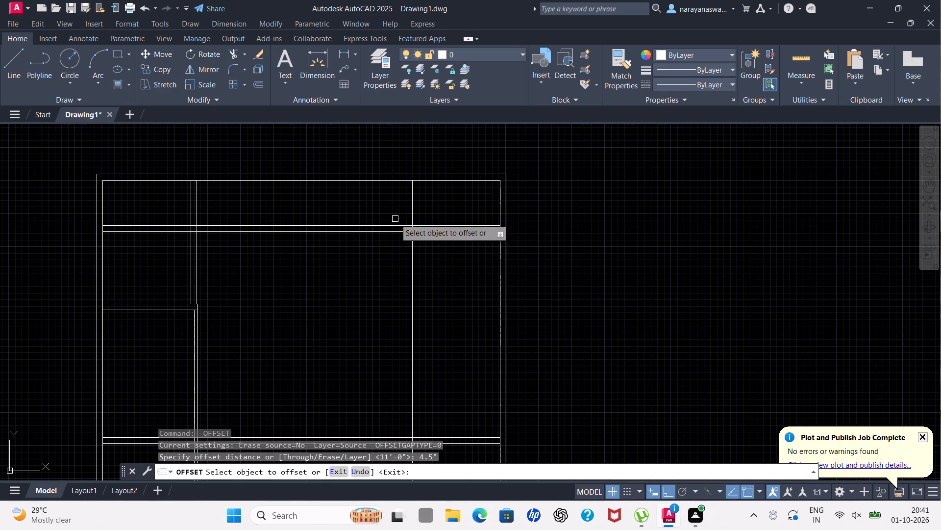
left_click(415, 206)
left_click(397, 210)
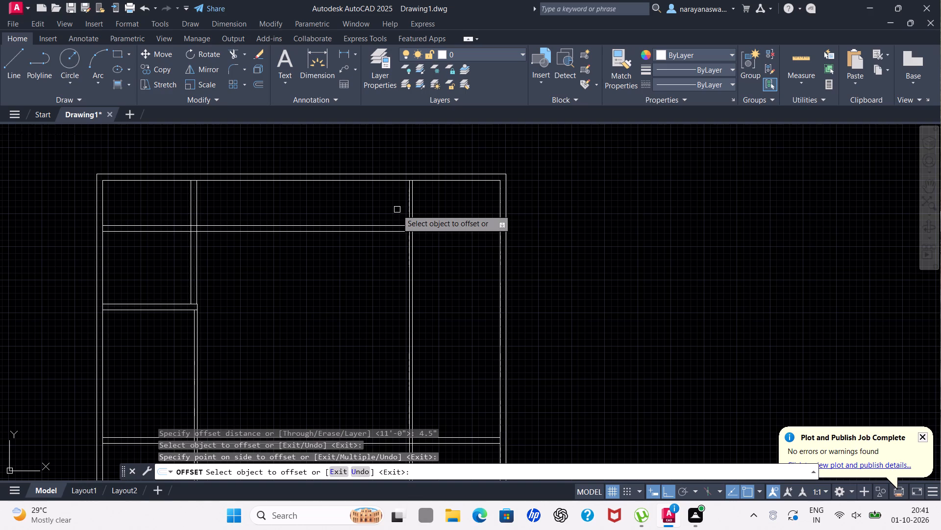
key("Escape")
Offset the left face of the plan's 4.5" vertical partition 5' toward the plan's left side.
scroll(397, 210, "down", 2)
scroll(387, 213, "up", 1)
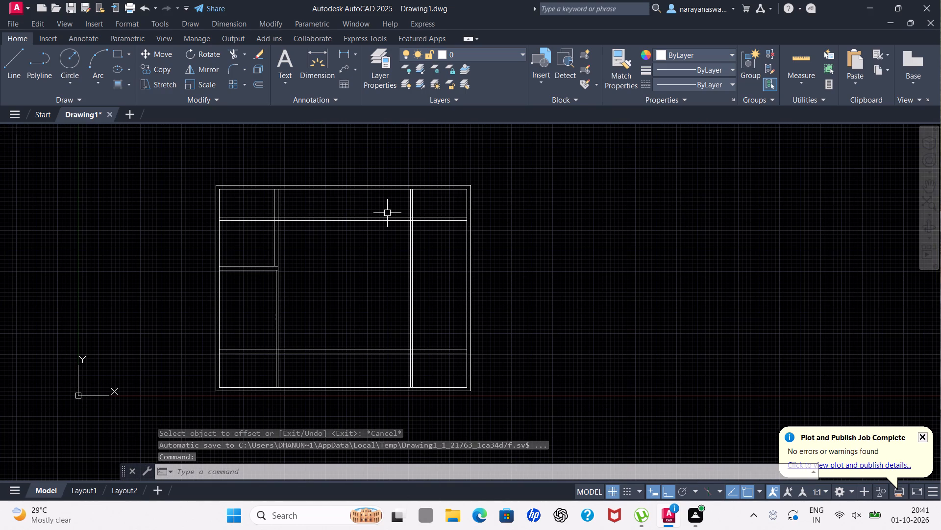
key("space")
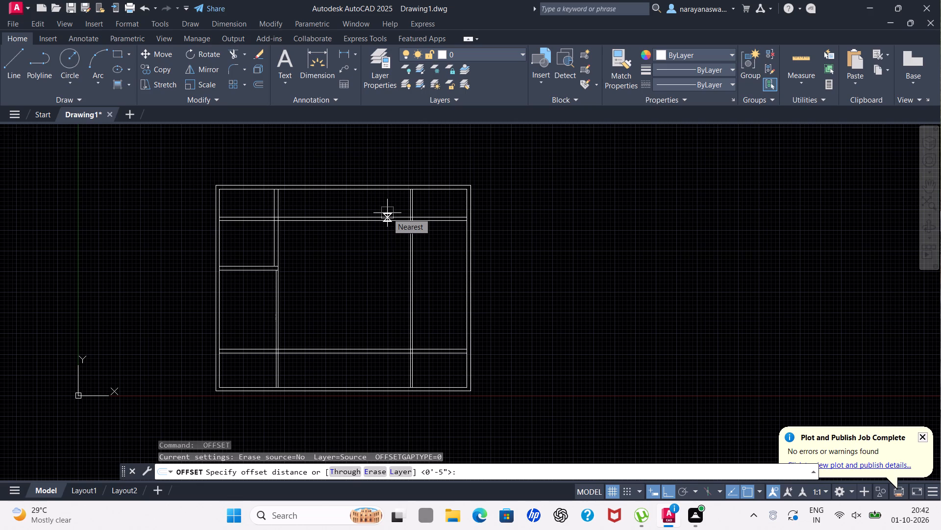
type("5'")
key("Return")
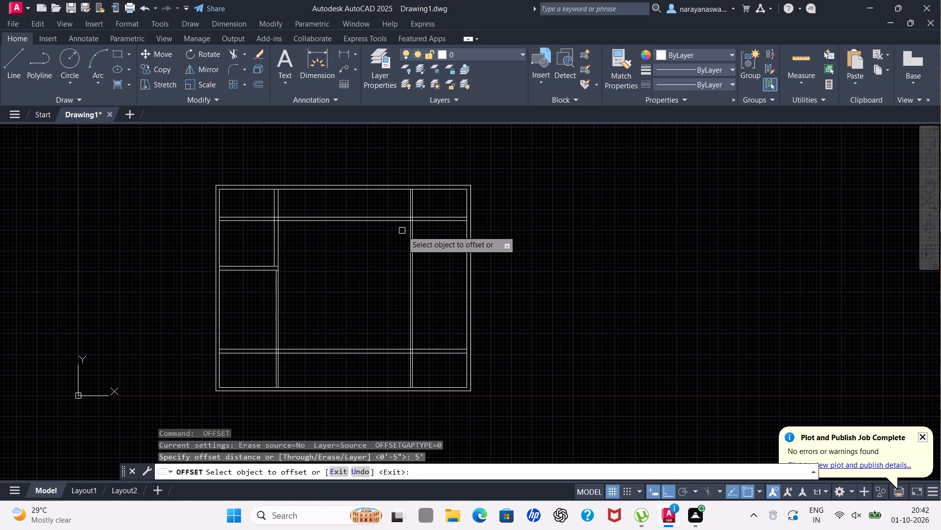
scroll(403, 234, "up", 2)
left_click(417, 237)
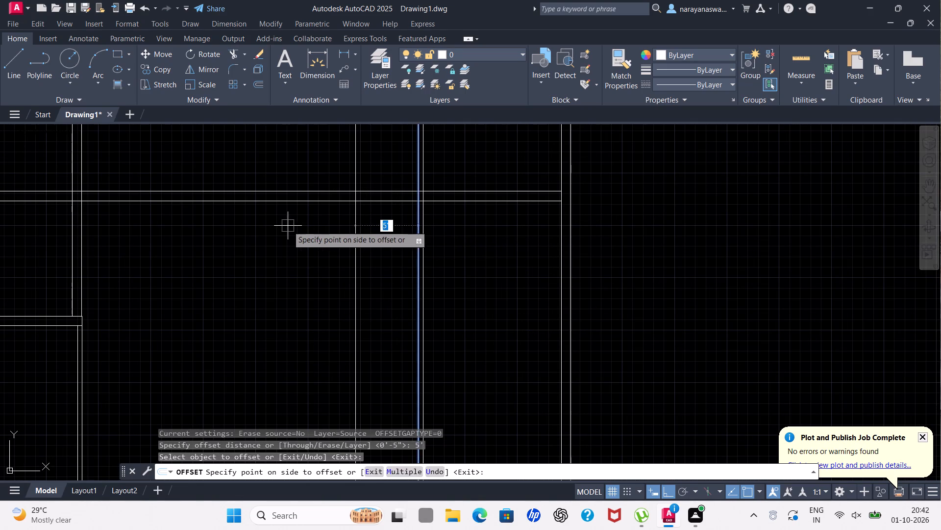
left_click(288, 226)
key("Escape")
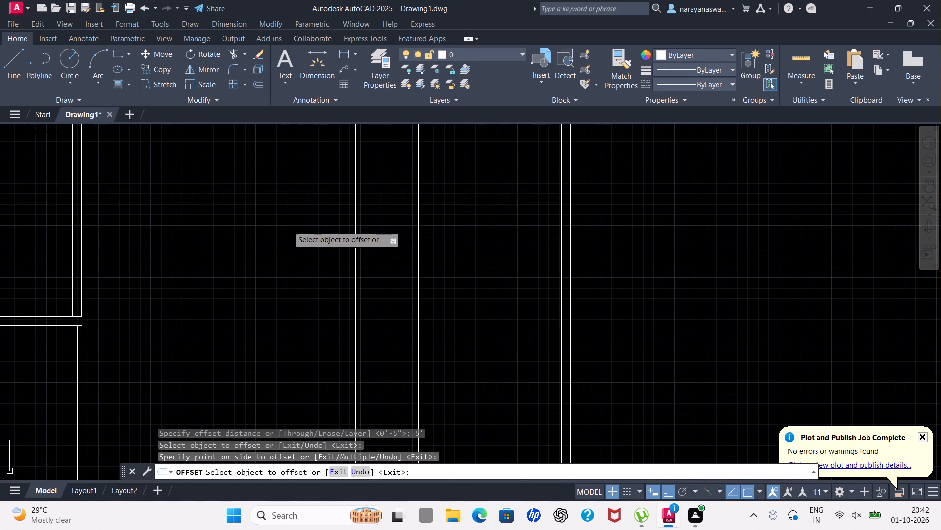
Offset the new 5' vertical line 9" toward the plan's left side to form the partition's second face.
key("space")
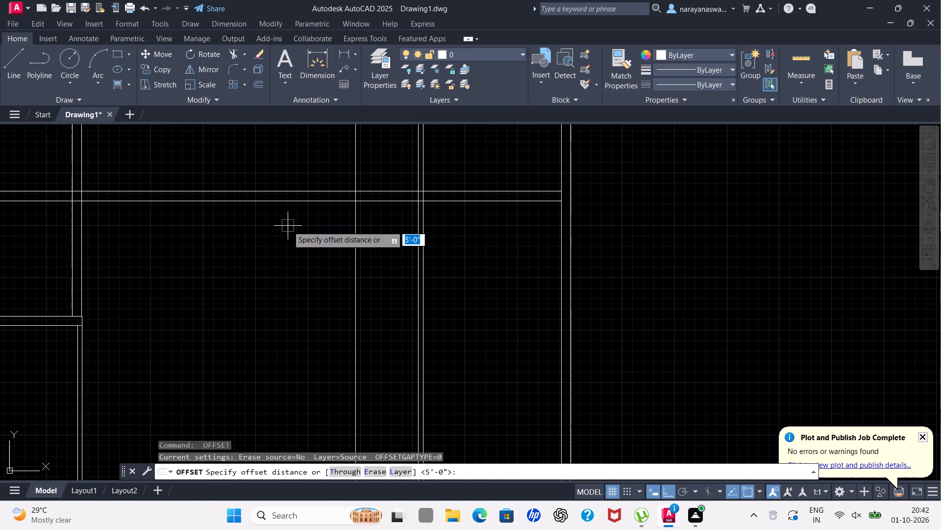
type("9\"")
key("Return")
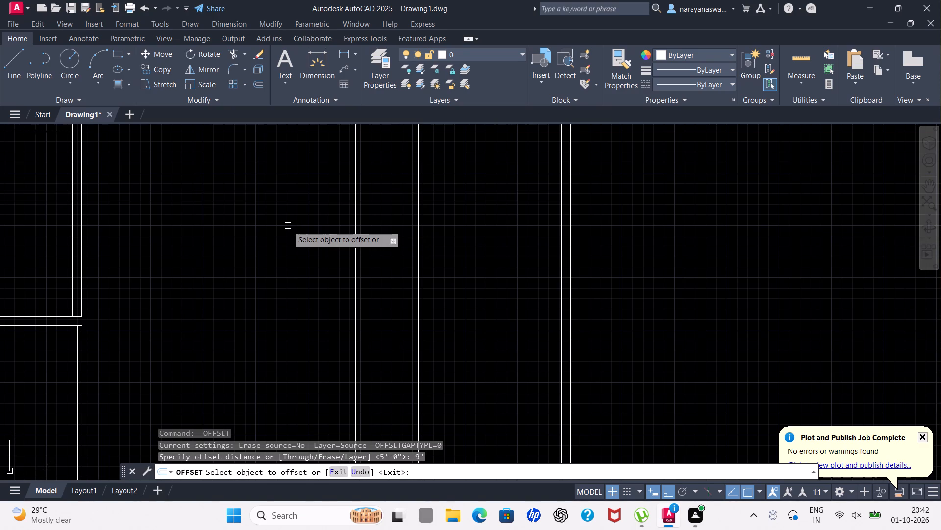
left_click(354, 238)
left_click(342, 248)
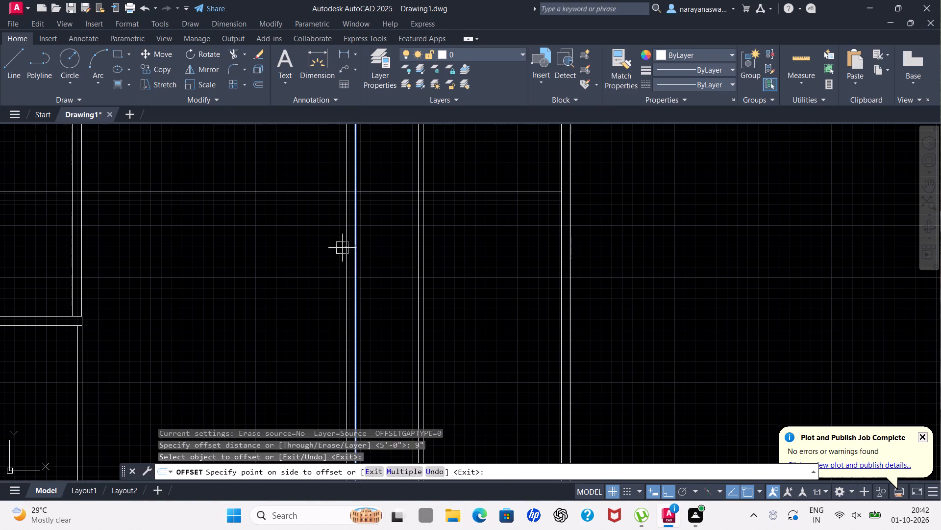
key("Escape")
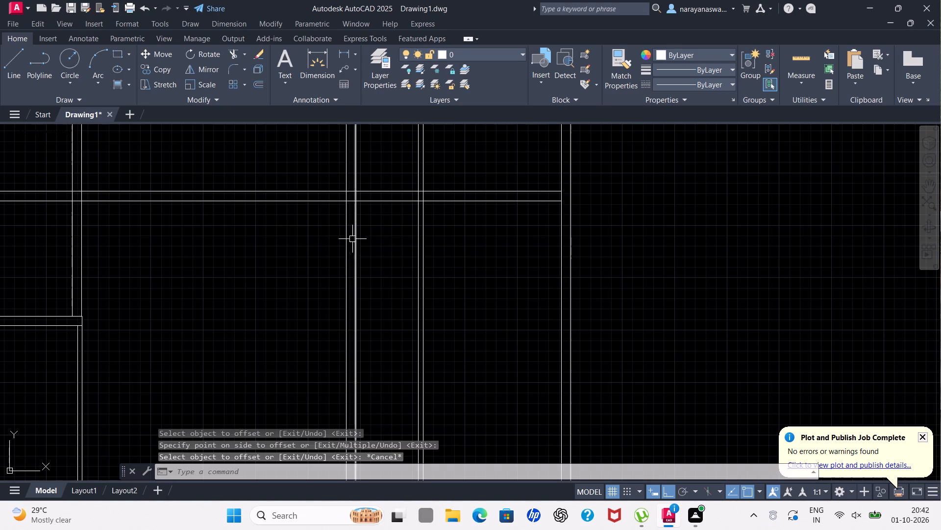
Measure the clear distances between the walls and partitions along the plan's upper strip with Quick measure.
scroll(346, 235, "down", 2)
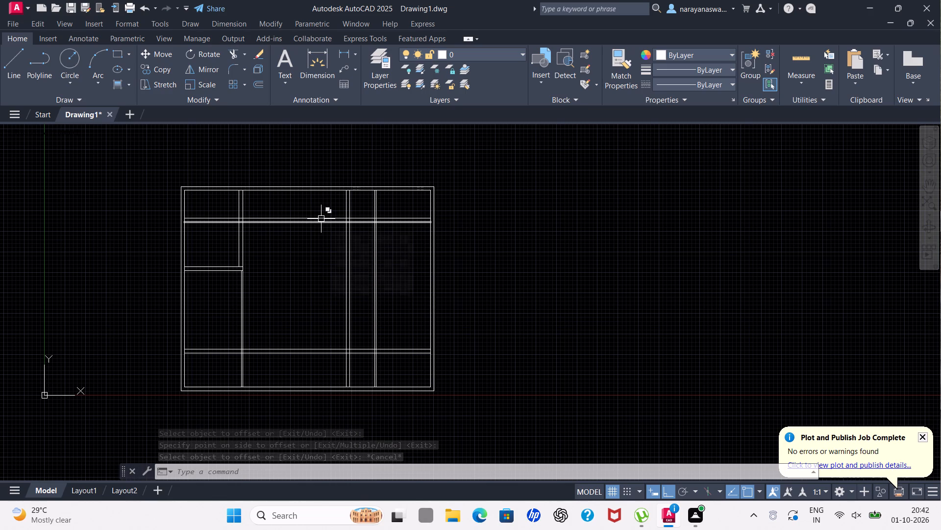
scroll(396, 242, "up", 1)
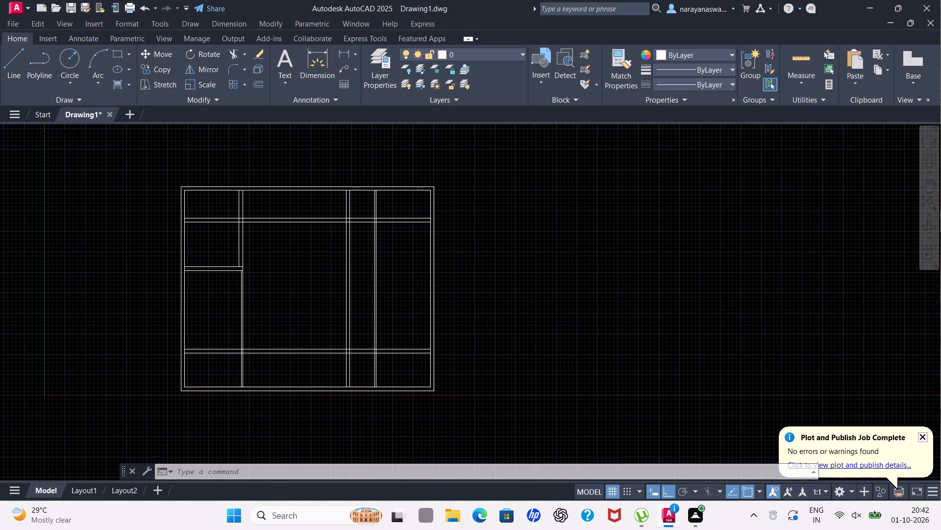
scroll(400, 240, "down", 1)
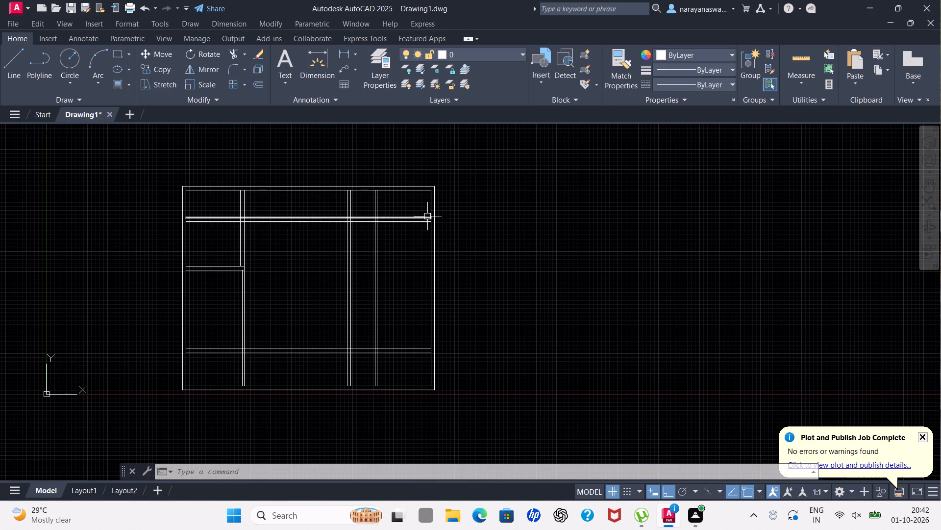
left_click(804, 61)
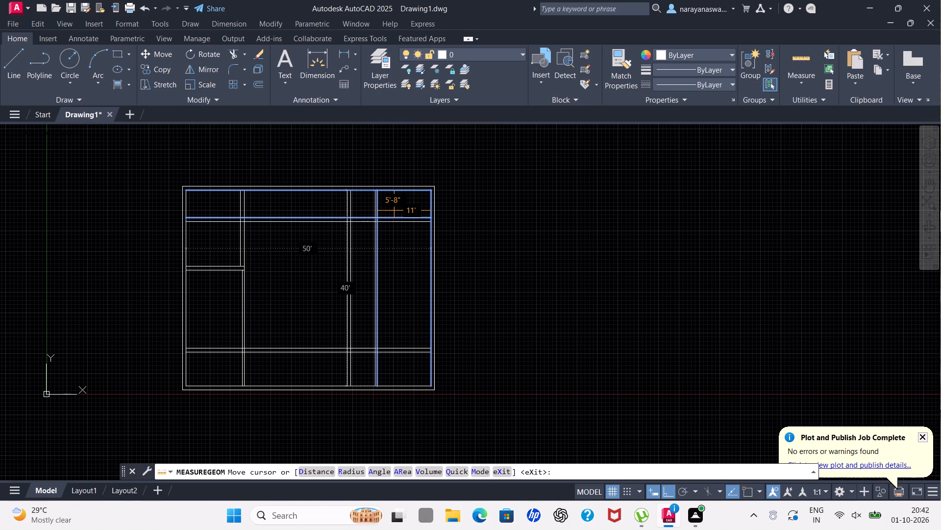
scroll(394, 211, "up", 2)
scroll(394, 211, "down", 2)
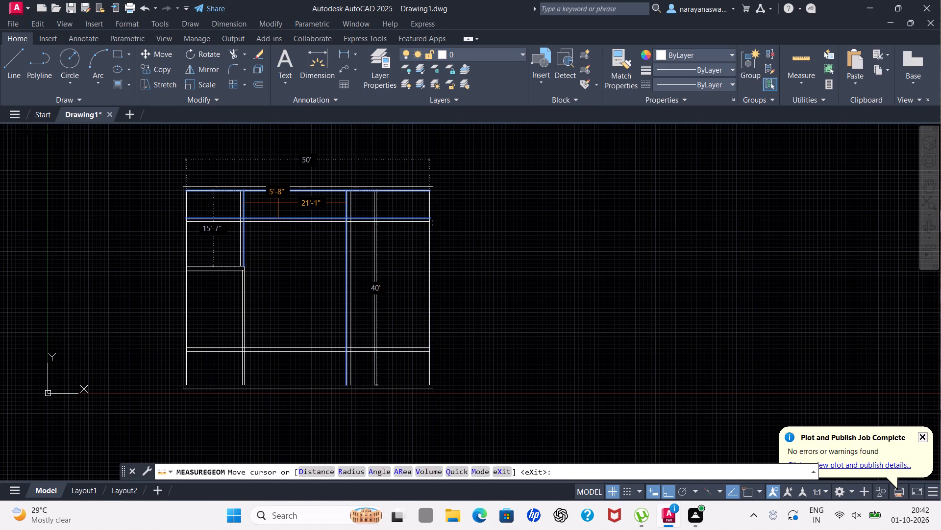
scroll(278, 204, "up", 1)
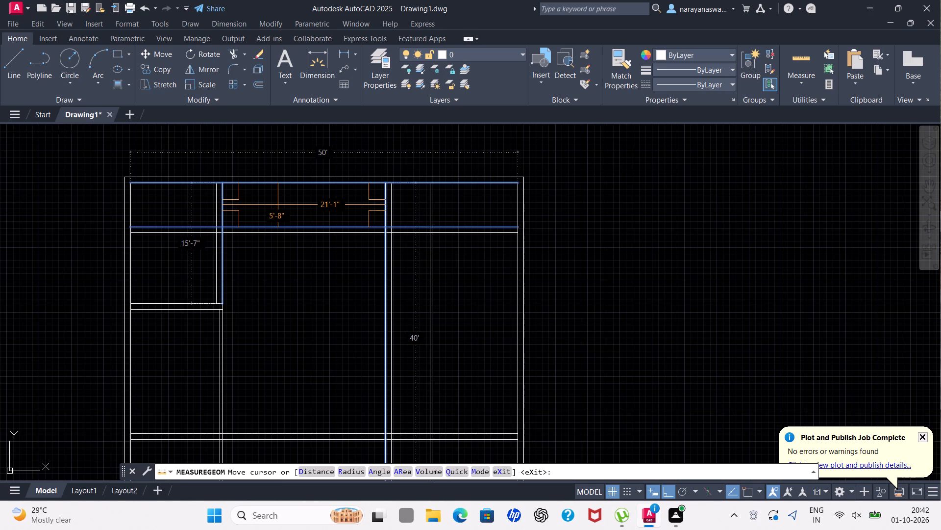
scroll(278, 205, "down", 1)
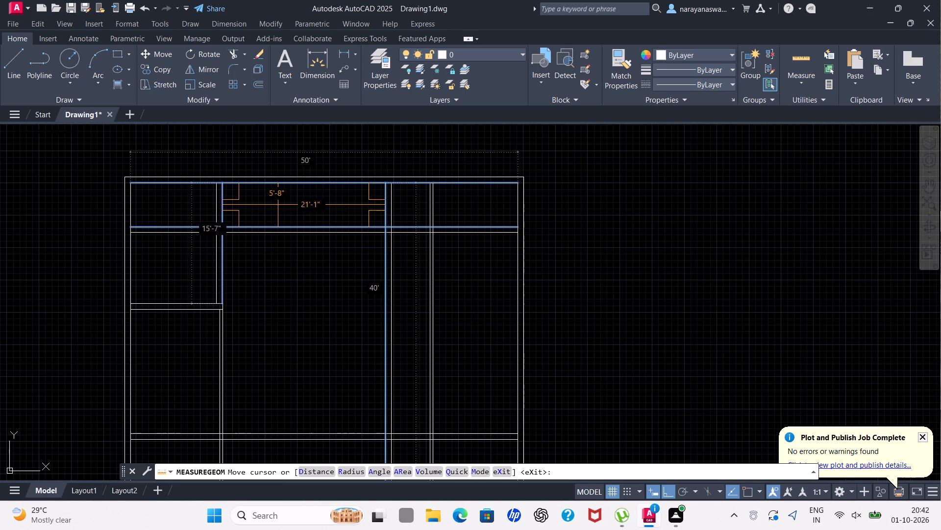
key("Escape")
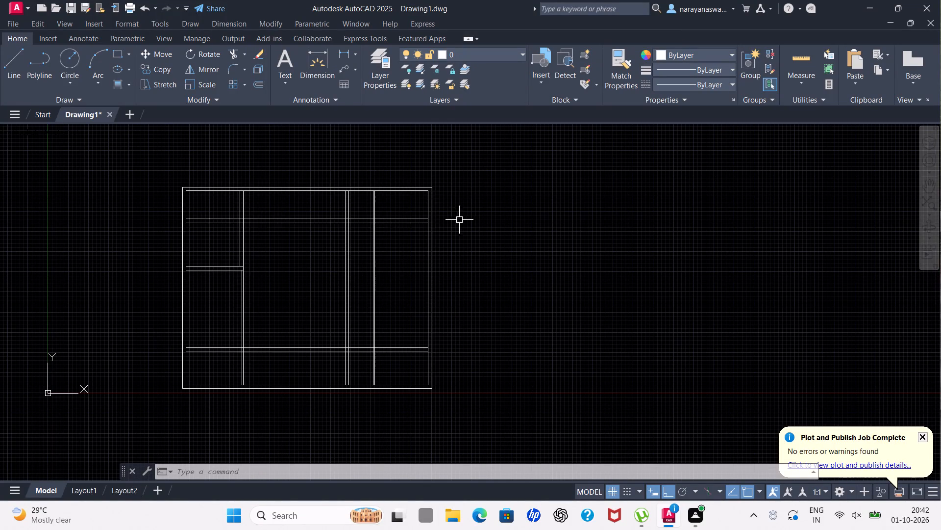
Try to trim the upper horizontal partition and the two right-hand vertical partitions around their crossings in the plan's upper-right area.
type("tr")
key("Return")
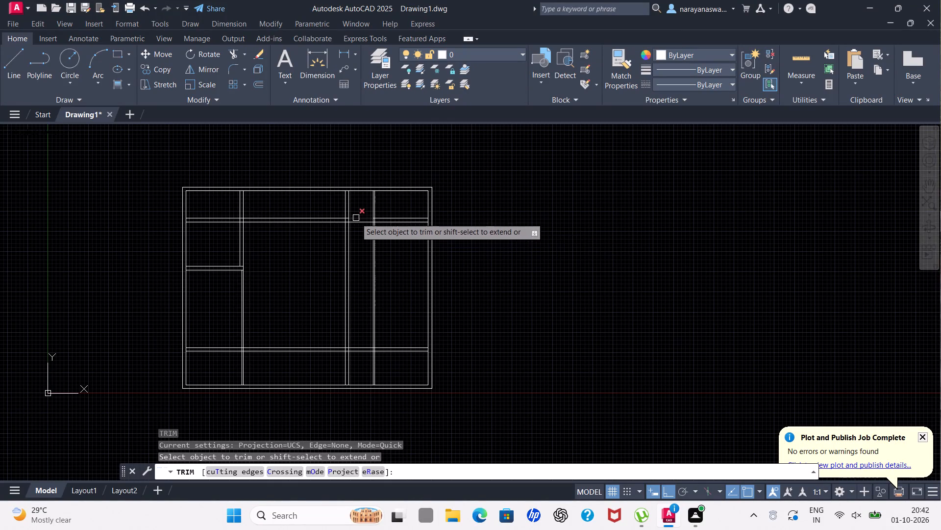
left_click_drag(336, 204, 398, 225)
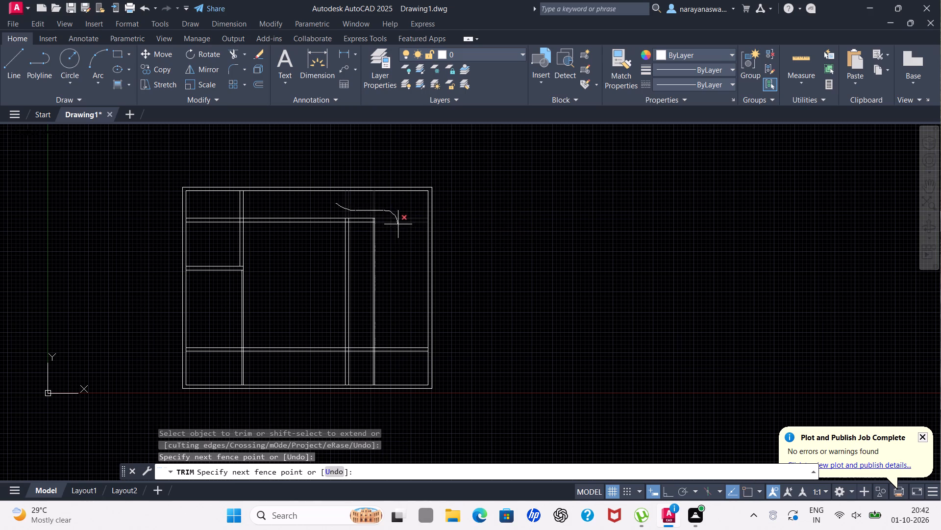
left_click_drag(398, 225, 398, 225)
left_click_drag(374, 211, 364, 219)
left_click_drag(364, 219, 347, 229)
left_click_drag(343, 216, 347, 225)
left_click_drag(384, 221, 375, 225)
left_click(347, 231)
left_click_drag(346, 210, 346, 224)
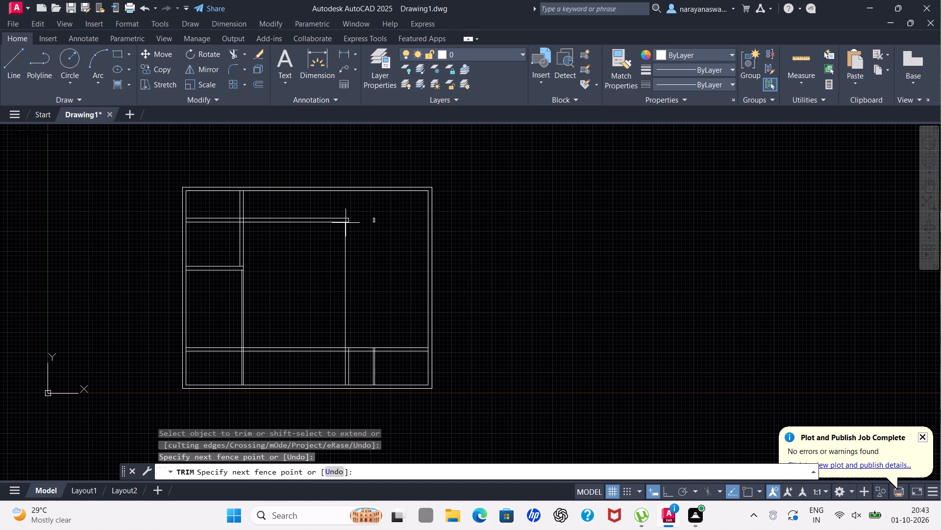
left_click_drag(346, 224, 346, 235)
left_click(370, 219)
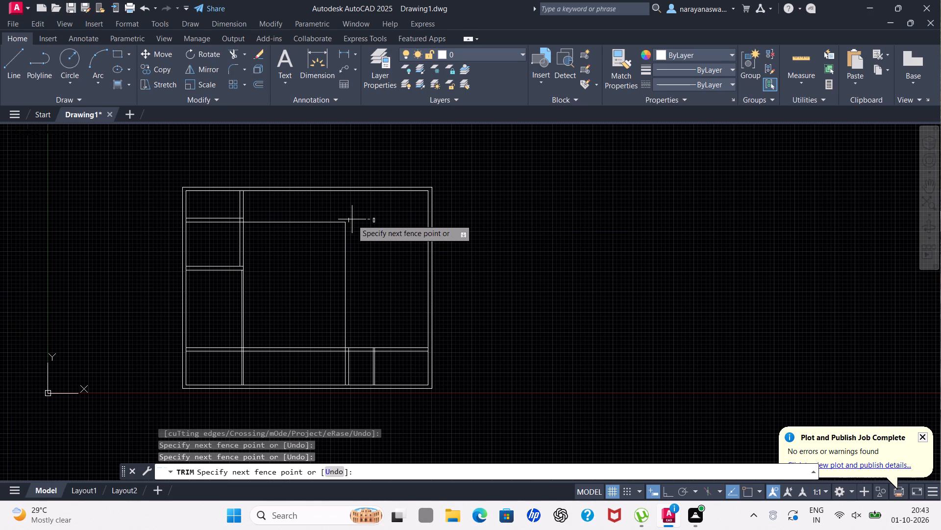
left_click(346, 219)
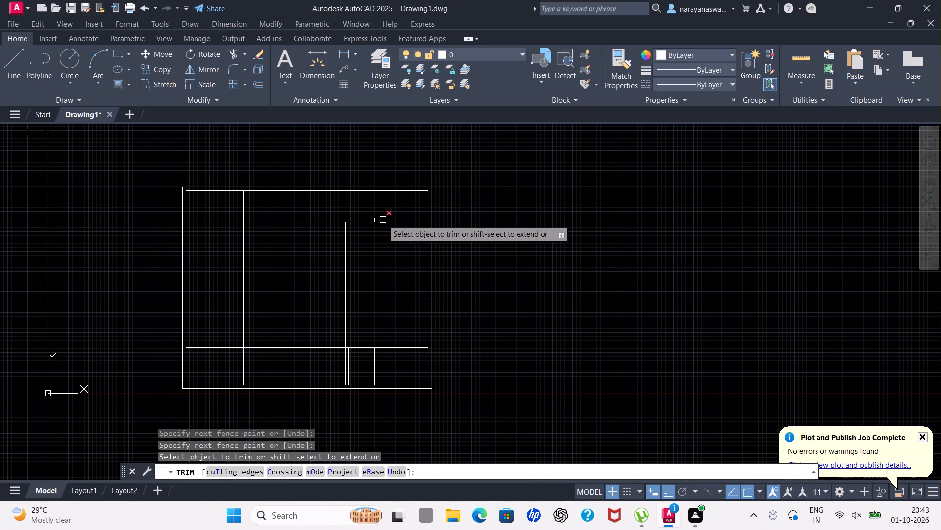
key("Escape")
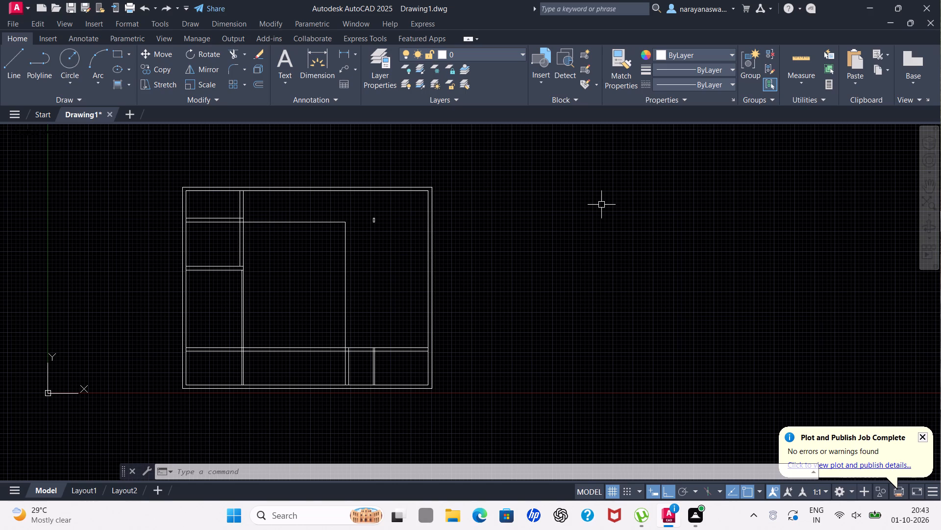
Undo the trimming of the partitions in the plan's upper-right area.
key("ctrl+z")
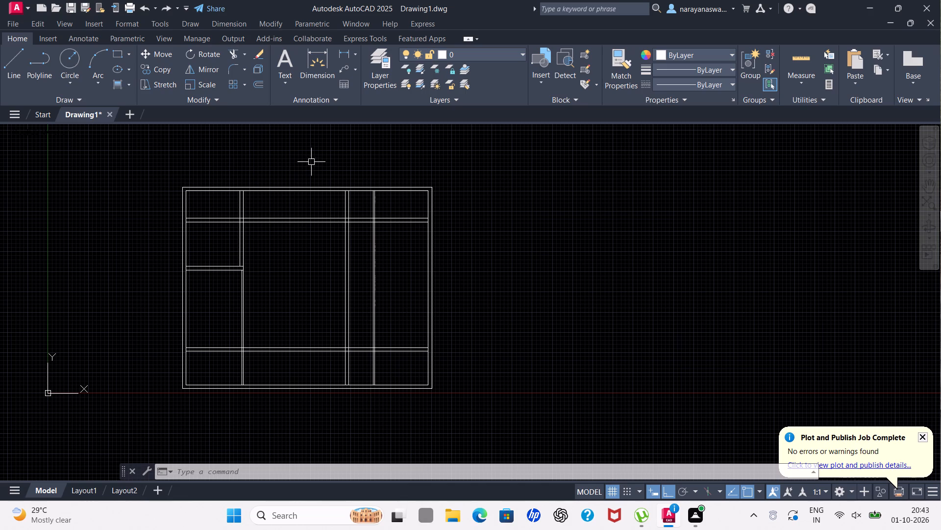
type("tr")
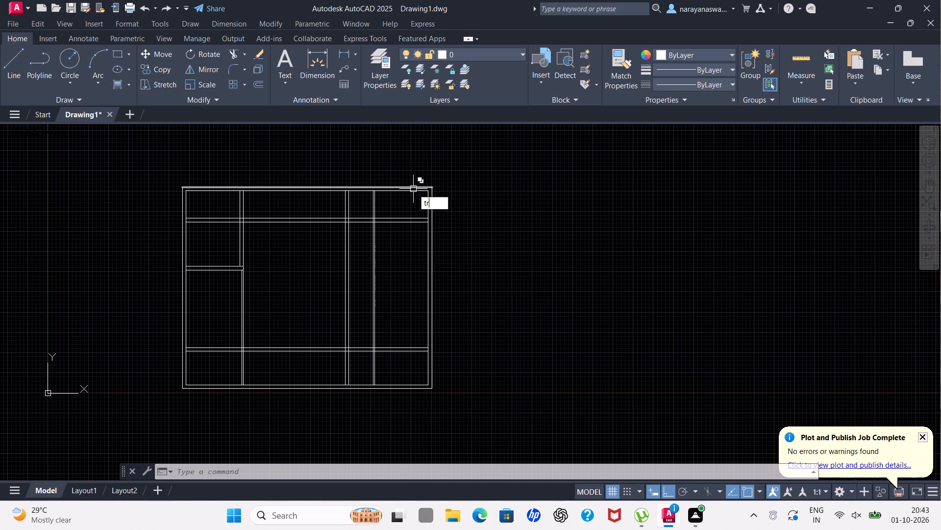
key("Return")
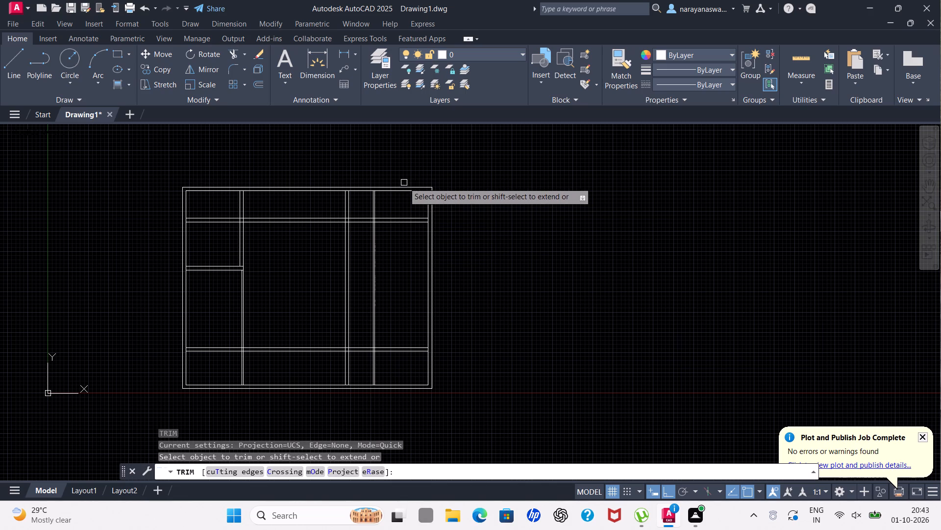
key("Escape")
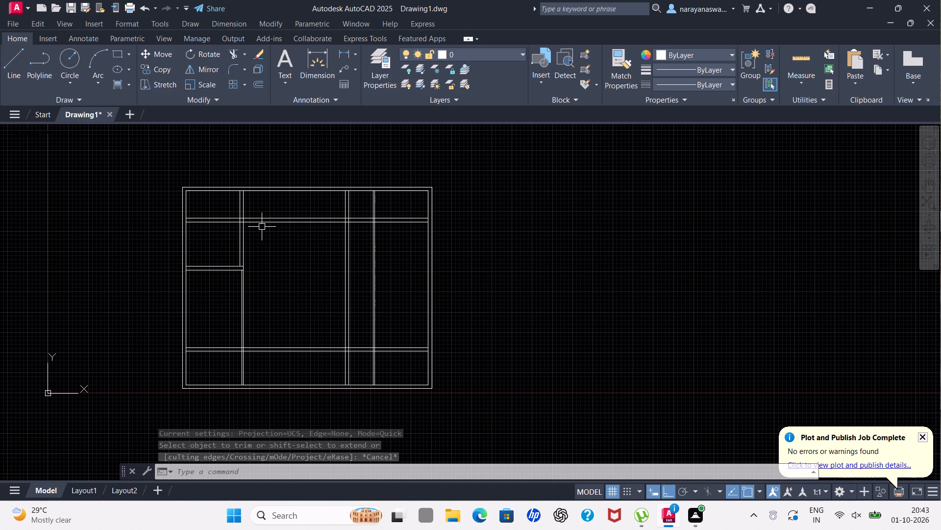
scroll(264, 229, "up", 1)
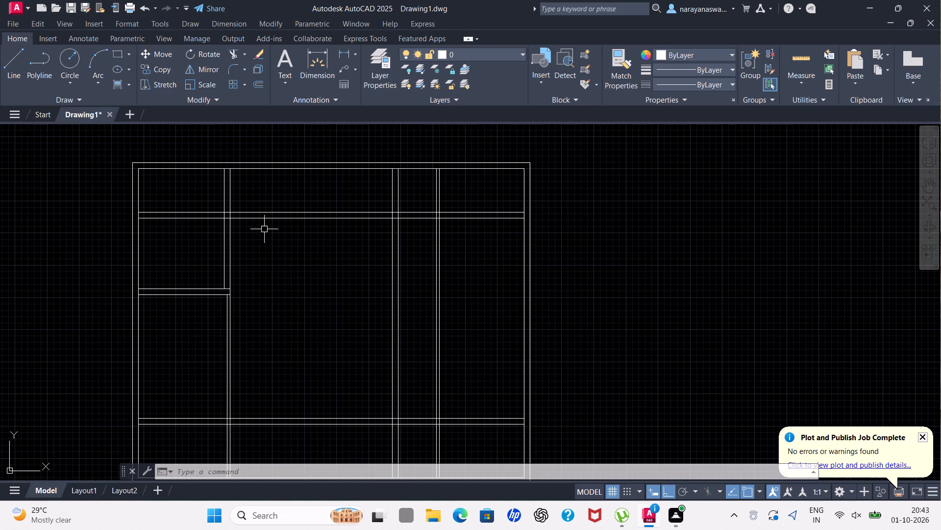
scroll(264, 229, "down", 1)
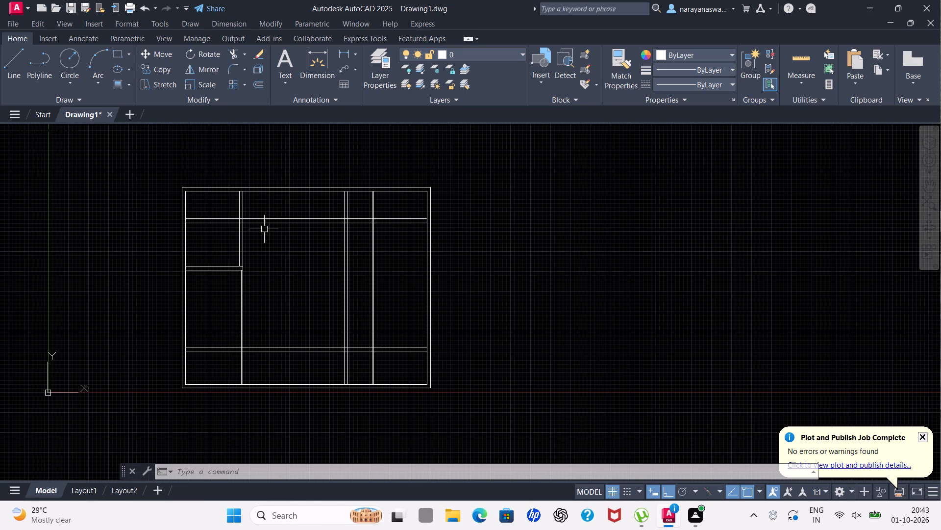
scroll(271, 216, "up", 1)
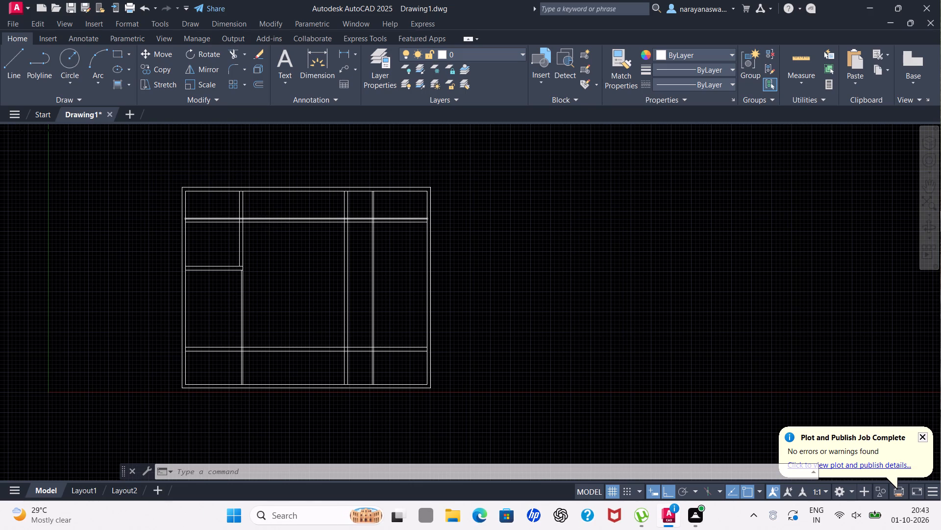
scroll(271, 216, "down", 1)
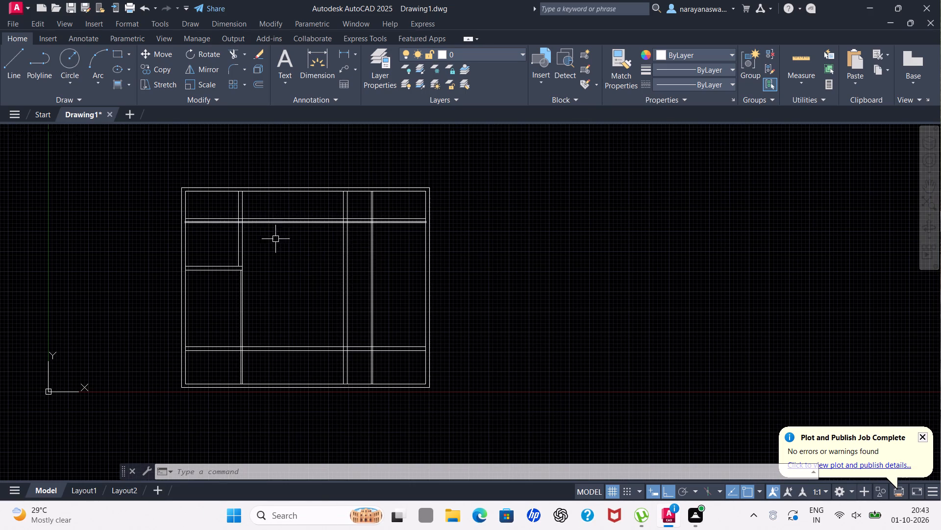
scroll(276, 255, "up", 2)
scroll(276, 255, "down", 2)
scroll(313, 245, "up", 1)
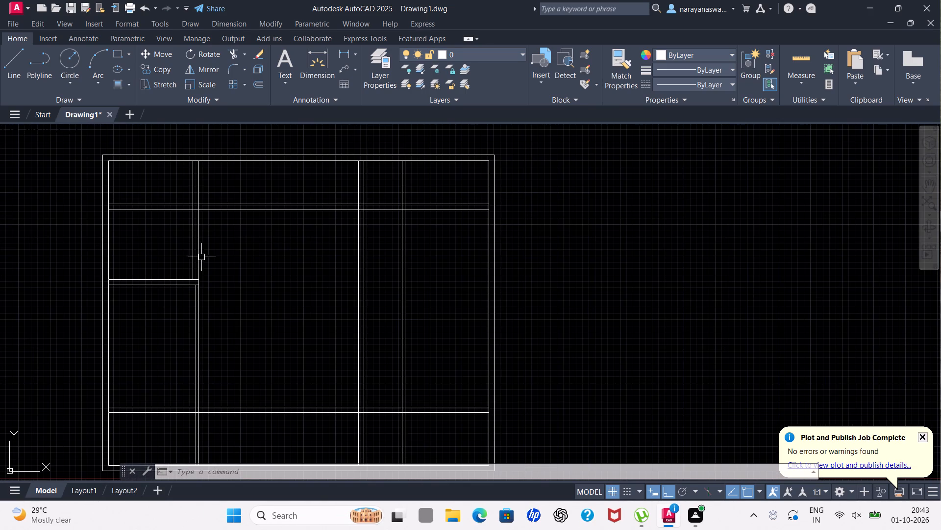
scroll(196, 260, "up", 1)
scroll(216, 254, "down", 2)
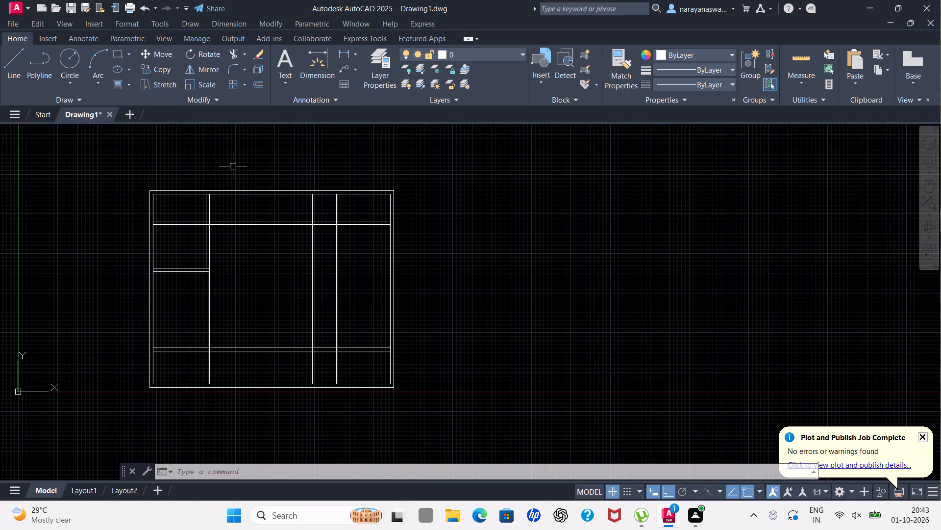
Trim away the two right-hand vertical partitions' segments above the upper horizontal partition.
scroll(216, 193, "up", 3)
scroll(261, 240, "down", 2)
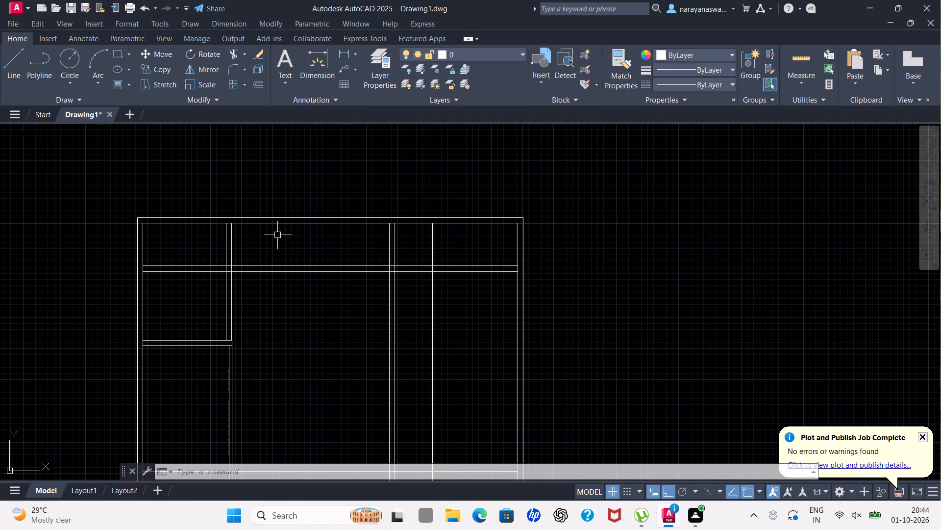
scroll(285, 232, "down", 1)
scroll(351, 228, "up", 2)
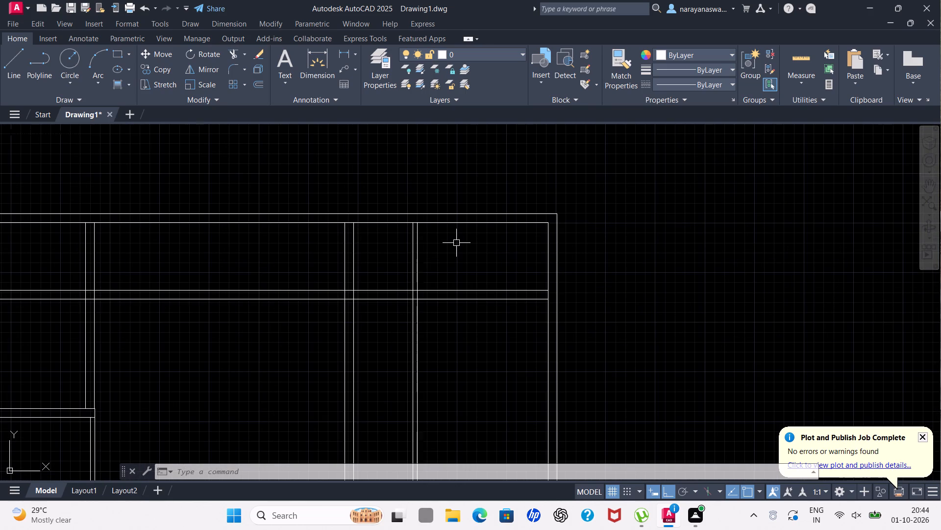
type("tr")
key("Return")
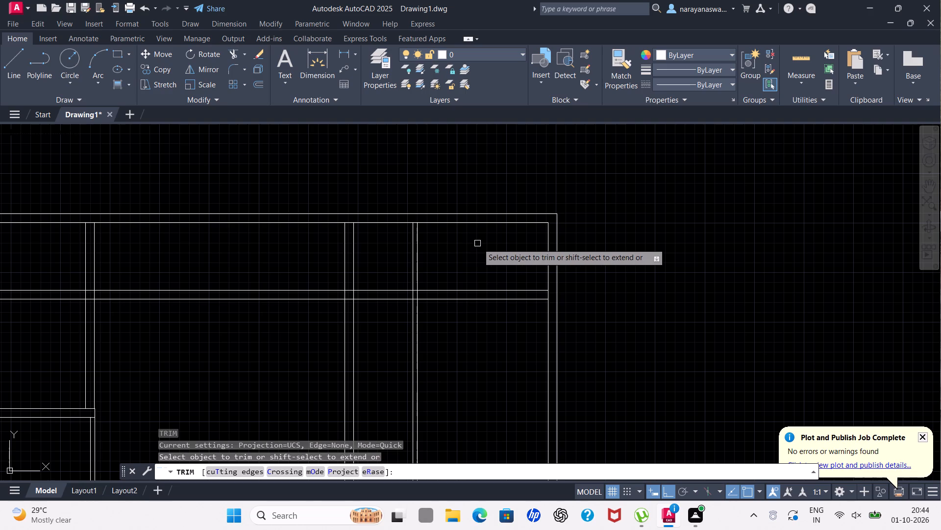
scroll(466, 258, "up", 1)
left_click_drag(466, 258, 241, 263)
scroll(371, 267, "down", 2)
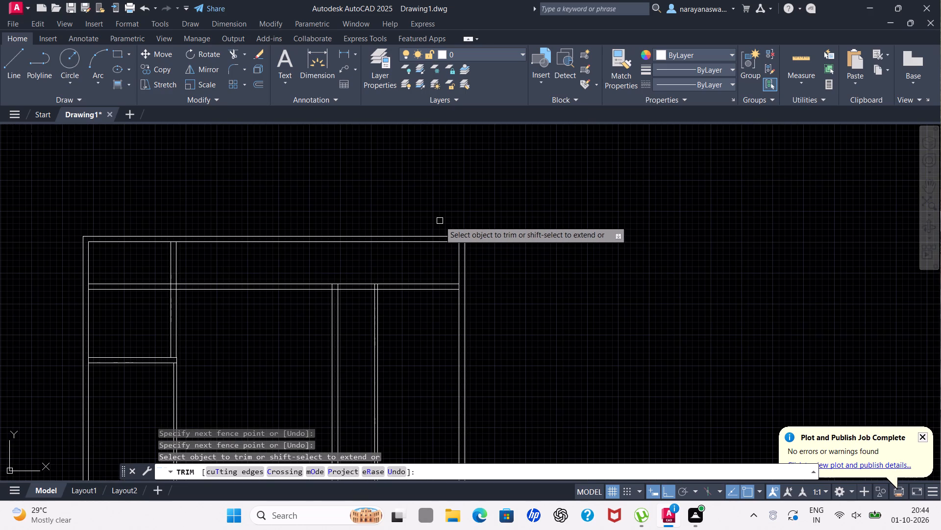
key("Escape")
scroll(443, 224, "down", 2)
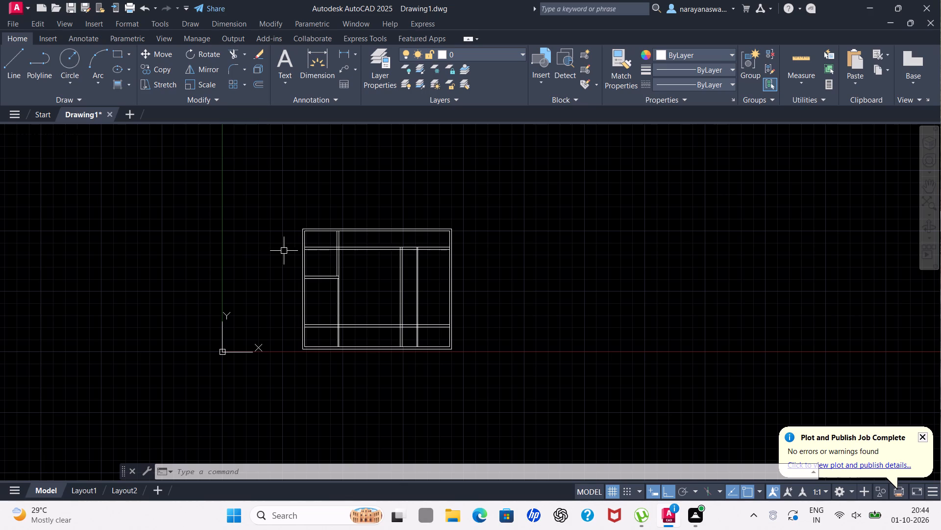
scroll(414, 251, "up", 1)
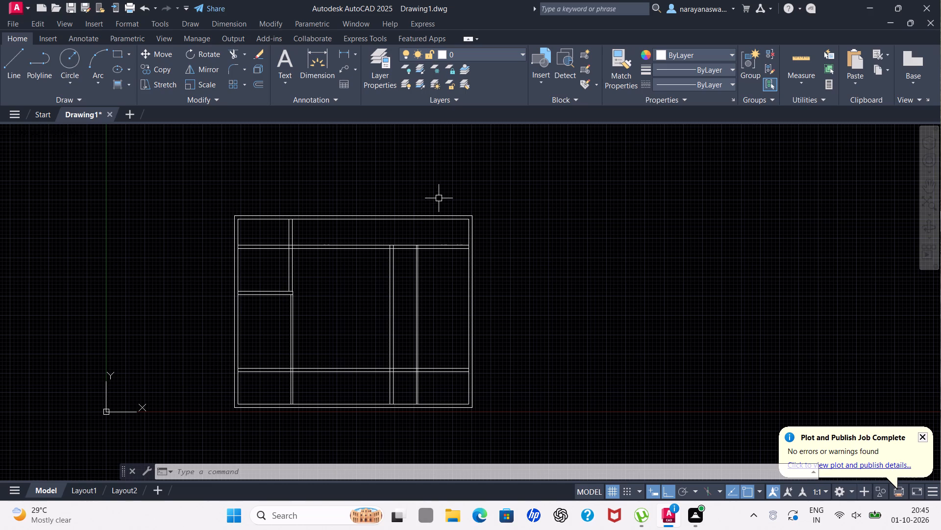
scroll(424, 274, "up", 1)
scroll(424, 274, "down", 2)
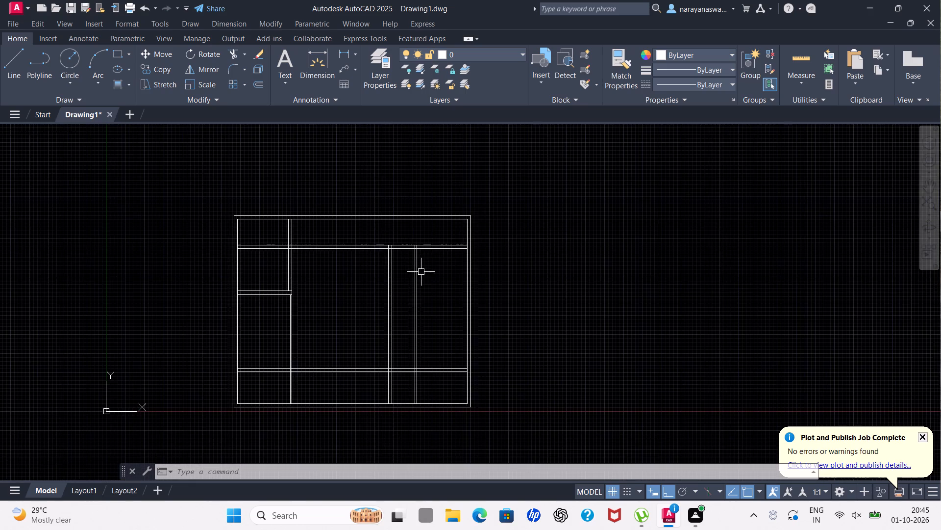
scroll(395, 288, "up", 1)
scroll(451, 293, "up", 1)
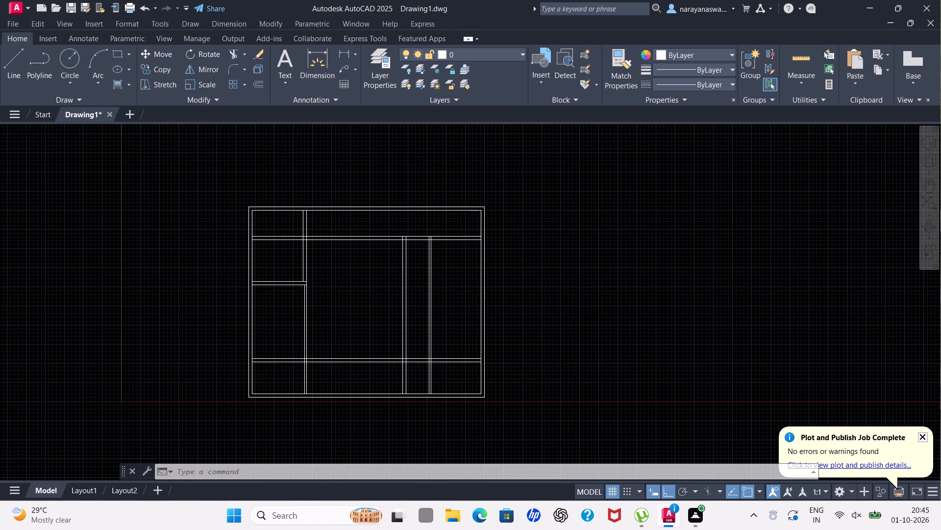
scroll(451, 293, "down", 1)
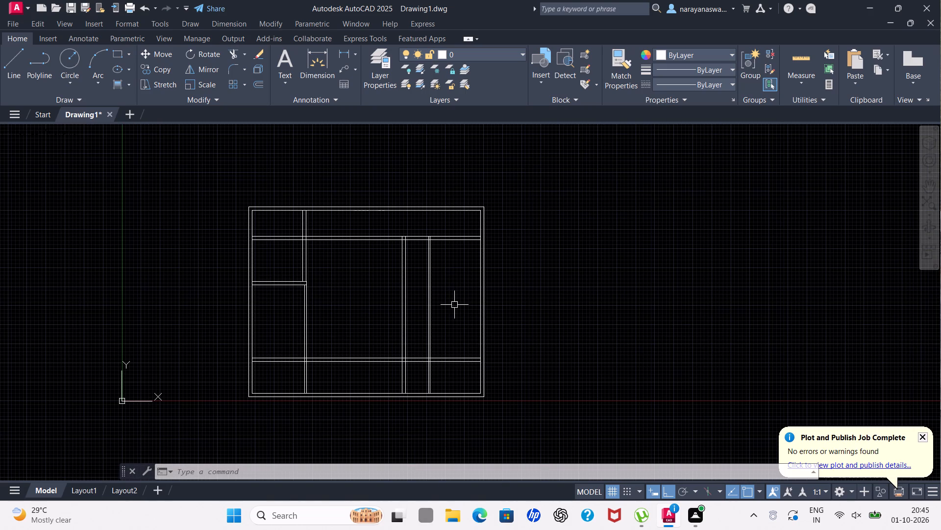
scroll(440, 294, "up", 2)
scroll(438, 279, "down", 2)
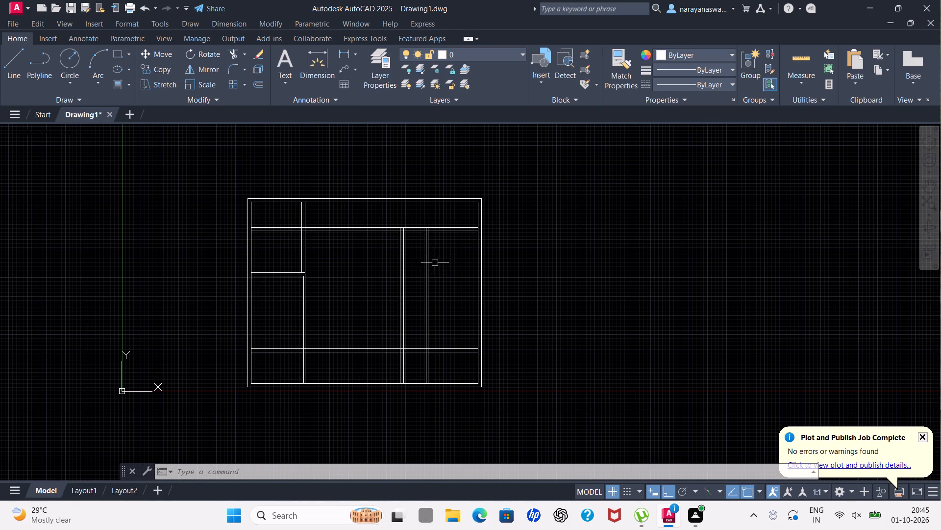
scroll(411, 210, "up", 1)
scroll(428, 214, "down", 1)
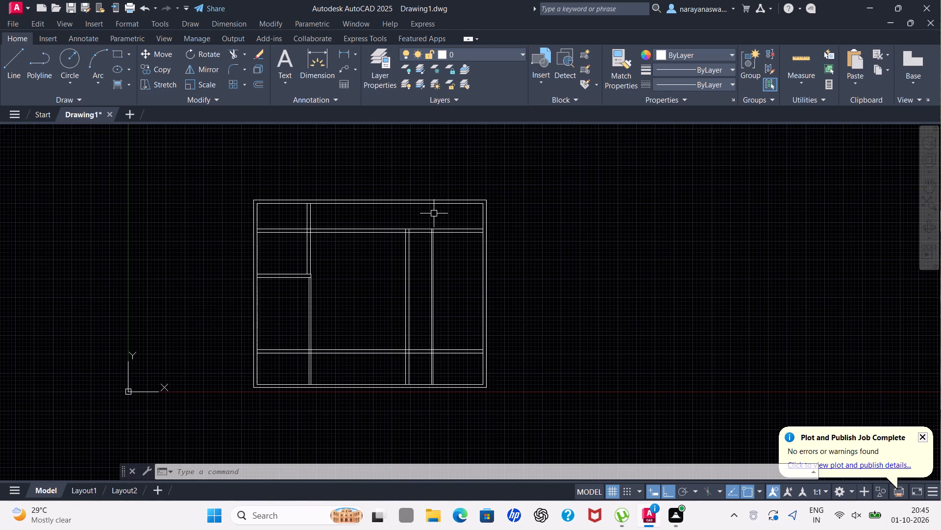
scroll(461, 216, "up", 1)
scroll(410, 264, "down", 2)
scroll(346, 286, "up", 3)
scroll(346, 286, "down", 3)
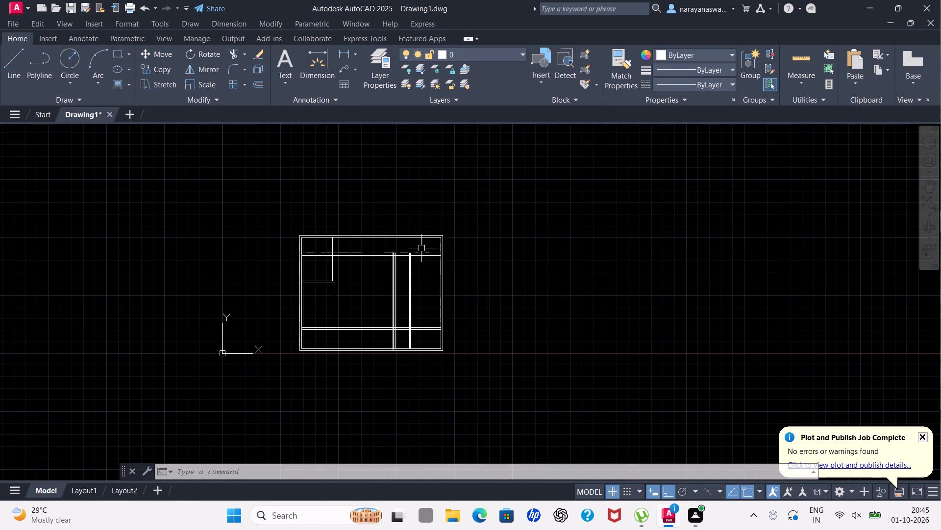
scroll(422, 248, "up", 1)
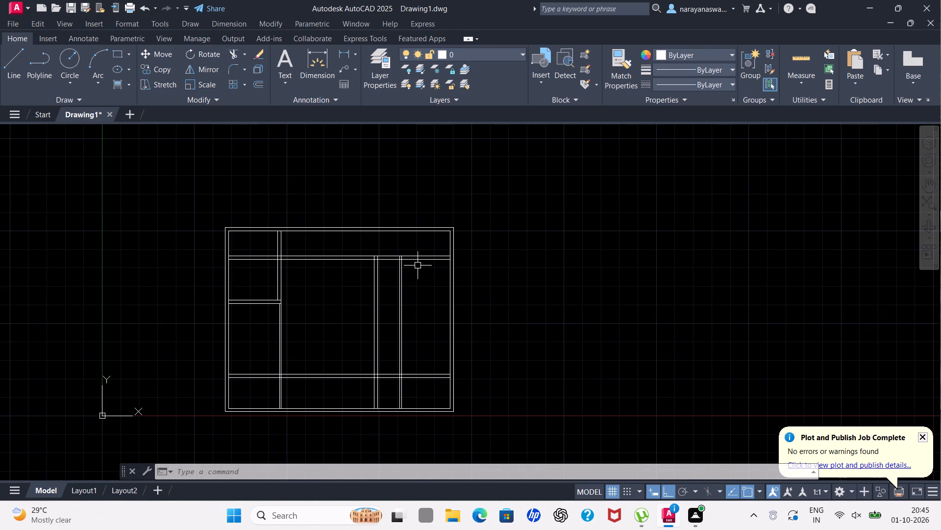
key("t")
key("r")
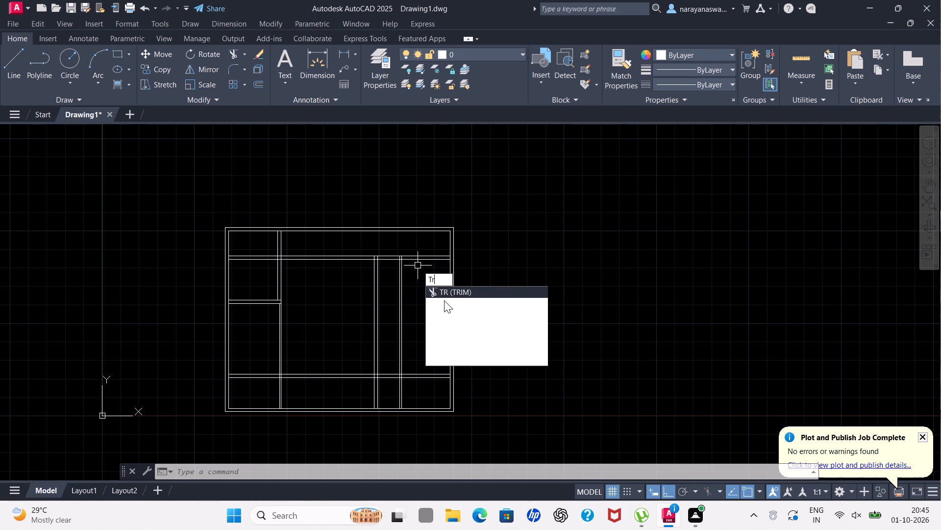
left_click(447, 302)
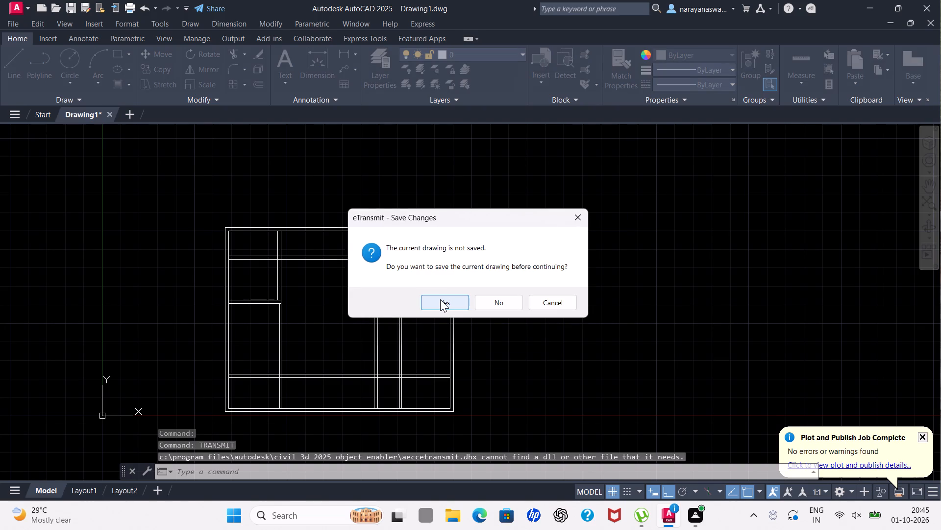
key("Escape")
Trim the two right-hand vertical partitions between the horizontal partitions and below the lower horizontal partition.
key("t")
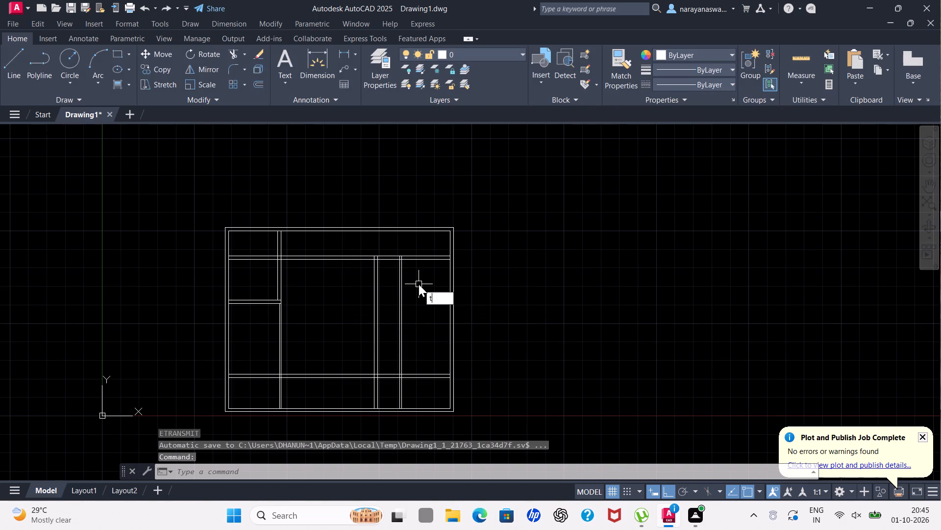
key("r")
left_click(445, 308)
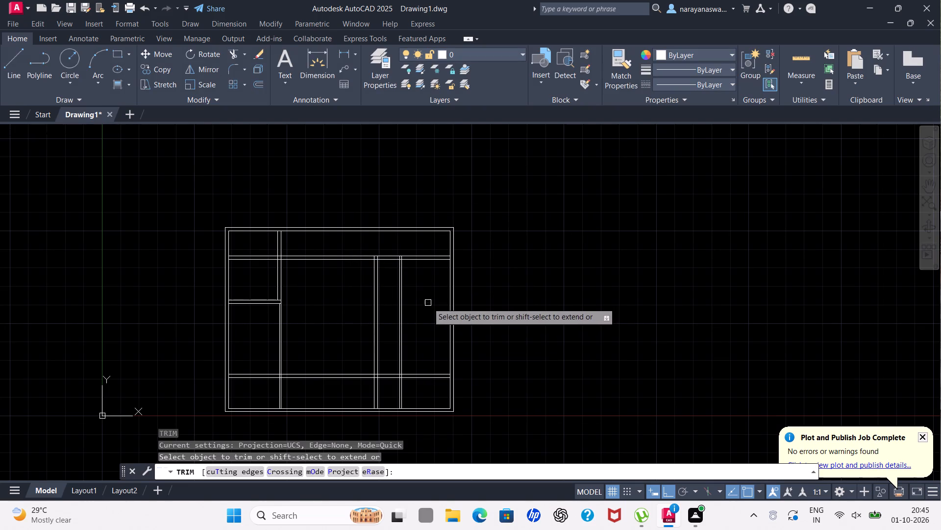
left_click_drag(428, 303, 326, 327)
scroll(365, 387, "up", 2)
left_click_drag(368, 384, 432, 395)
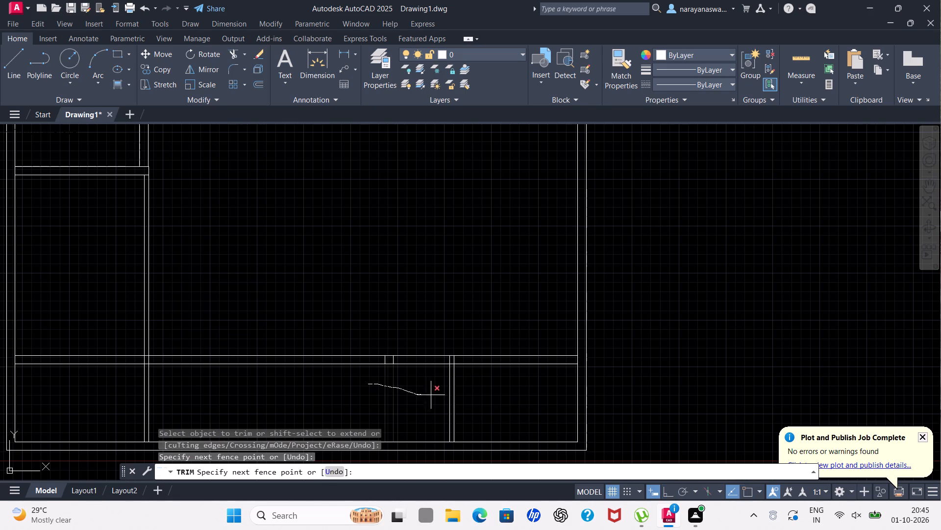
left_click_drag(432, 395, 454, 395)
key("Escape")
scroll(456, 390, "down", 4)
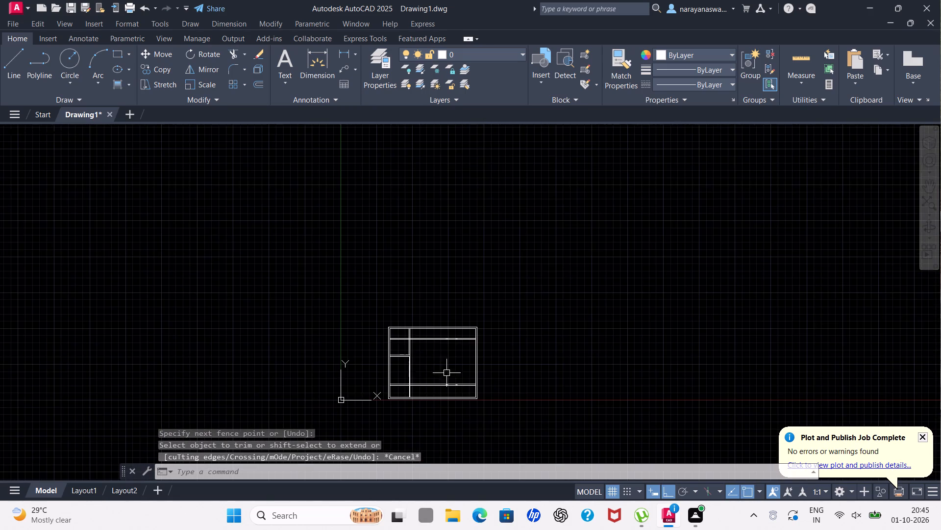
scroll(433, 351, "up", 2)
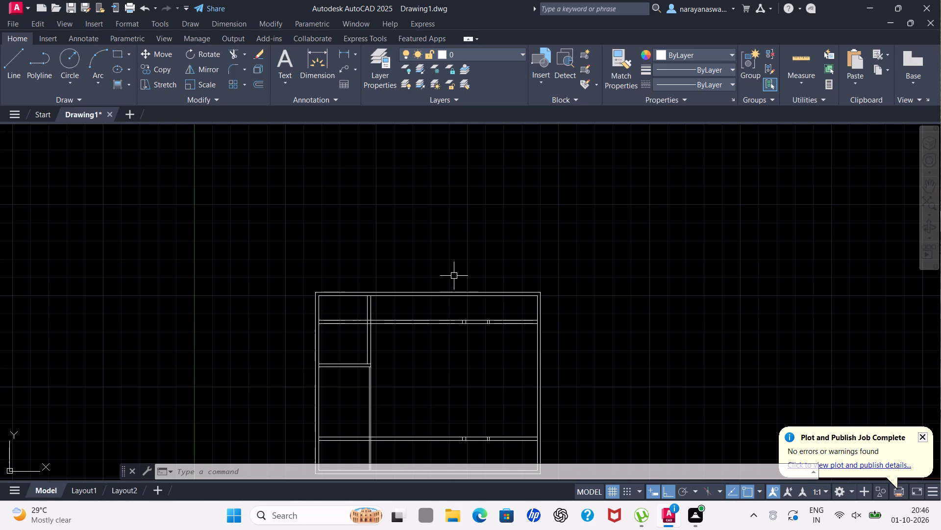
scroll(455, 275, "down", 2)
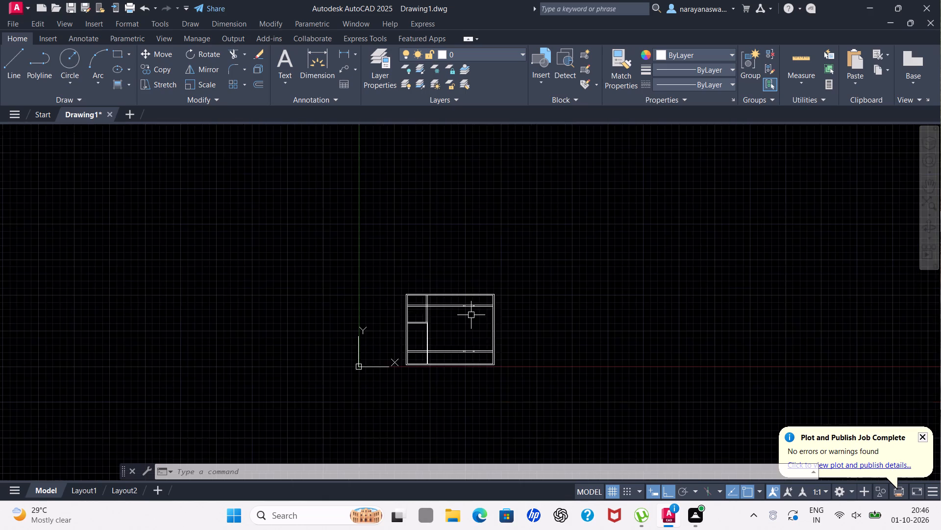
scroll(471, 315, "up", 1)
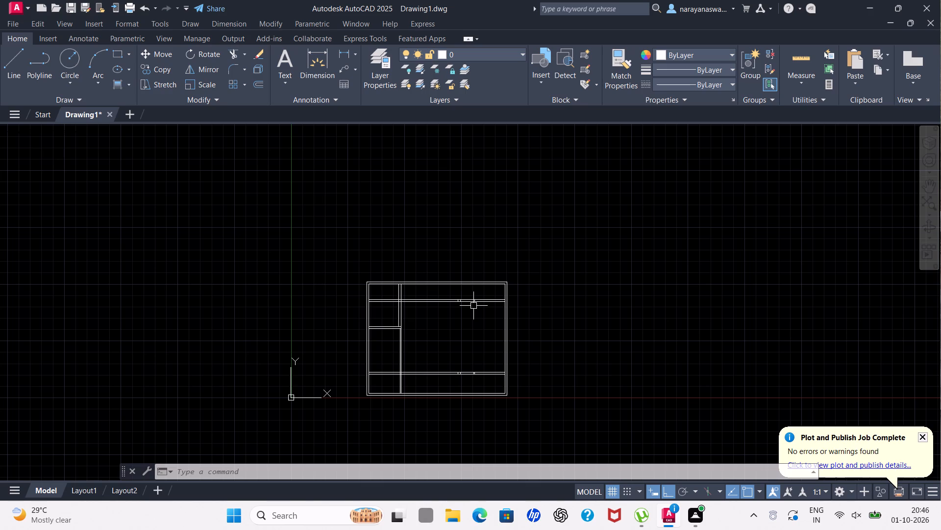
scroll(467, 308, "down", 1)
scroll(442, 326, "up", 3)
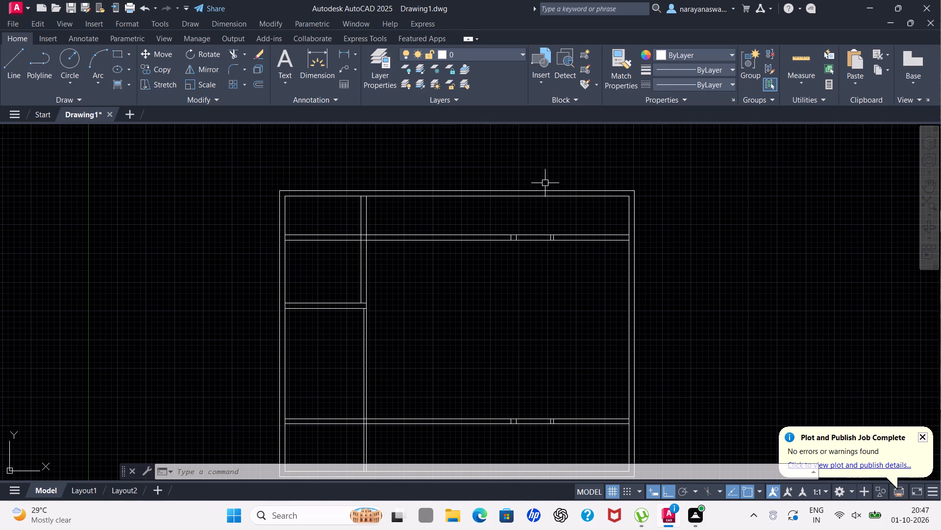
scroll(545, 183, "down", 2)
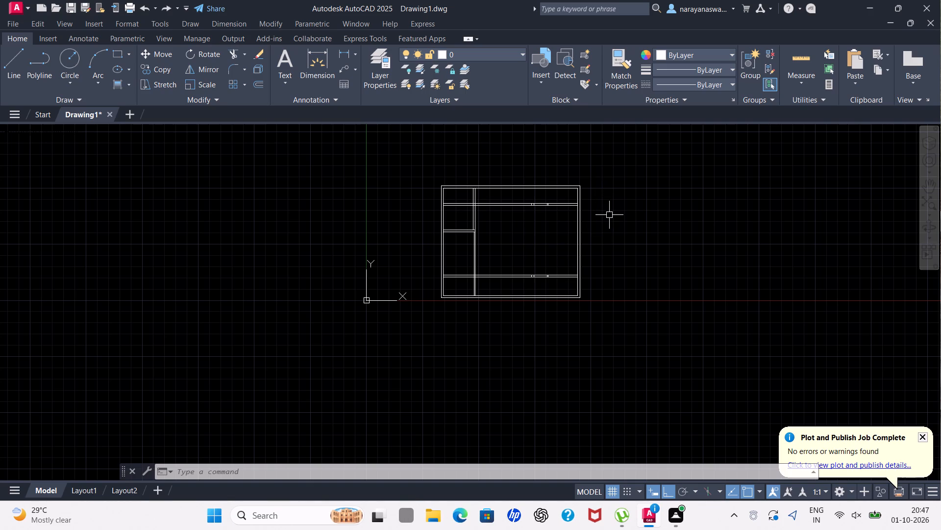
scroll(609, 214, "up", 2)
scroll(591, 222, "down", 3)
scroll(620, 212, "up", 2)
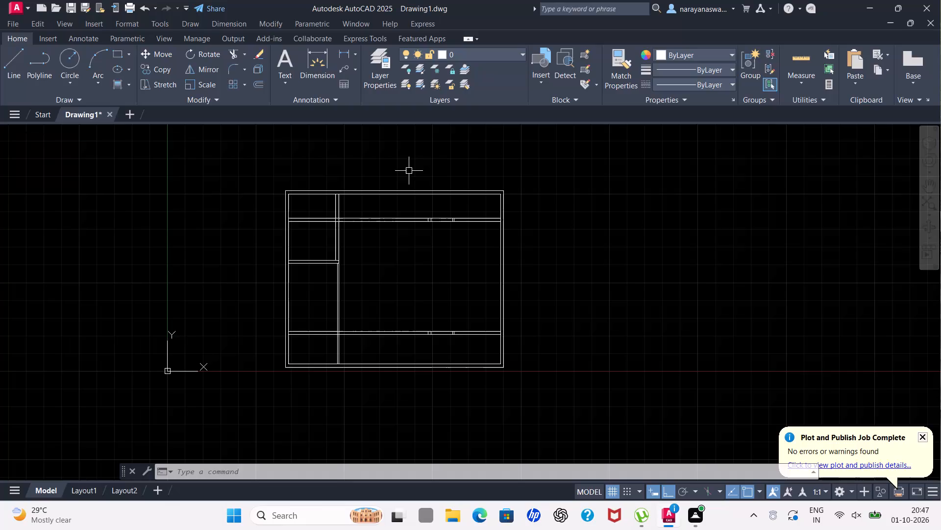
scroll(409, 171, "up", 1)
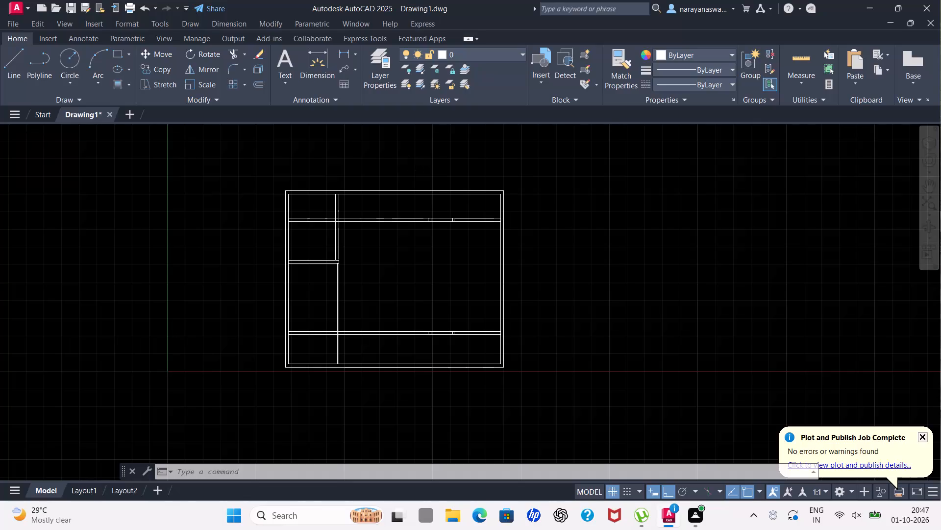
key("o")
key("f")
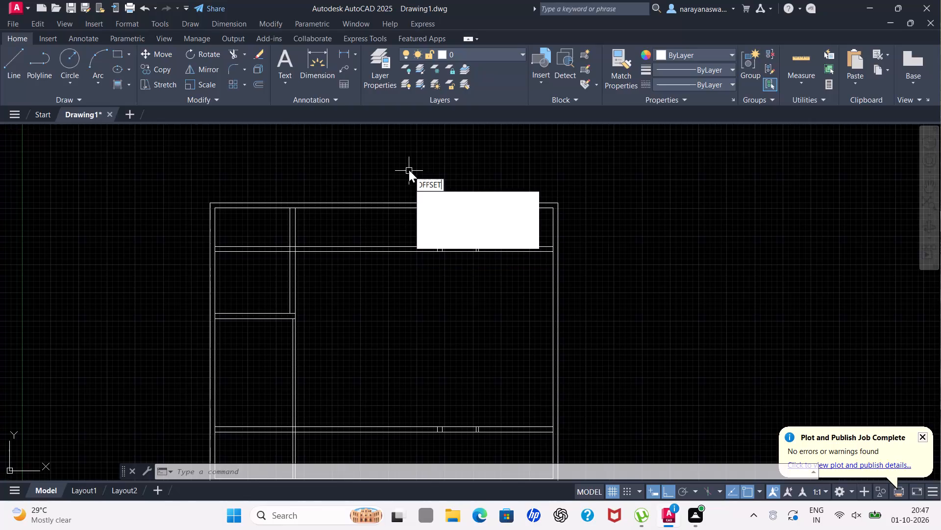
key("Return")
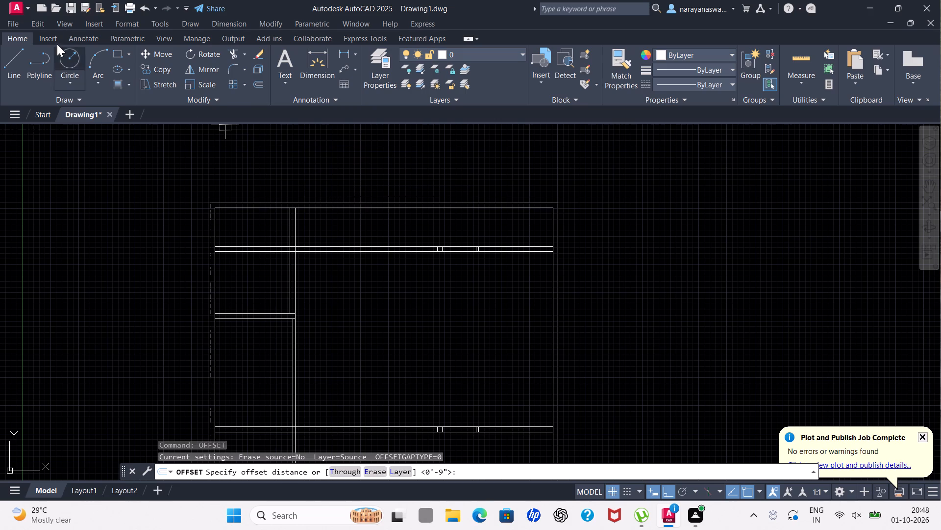
Open the recent drawing 1-1-2026 ALL.dwg.
left_click(30, 7)
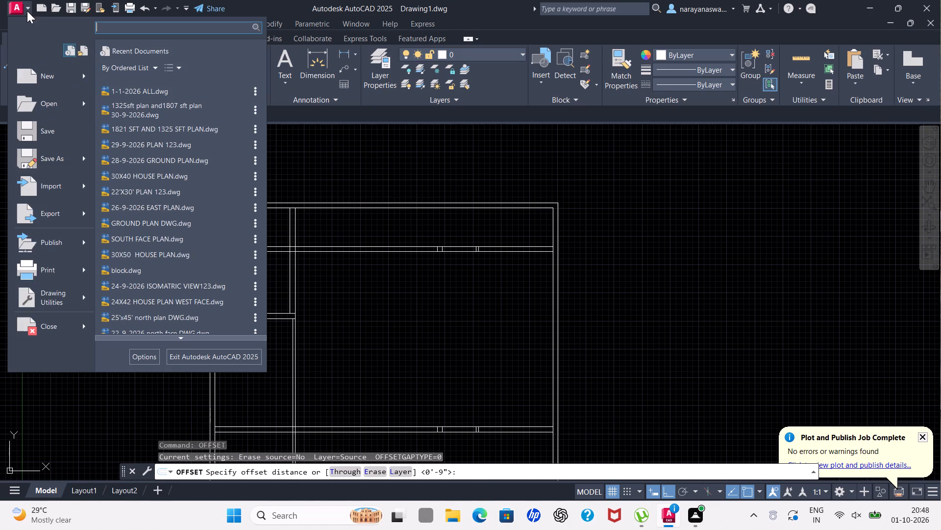
left_click(169, 87)
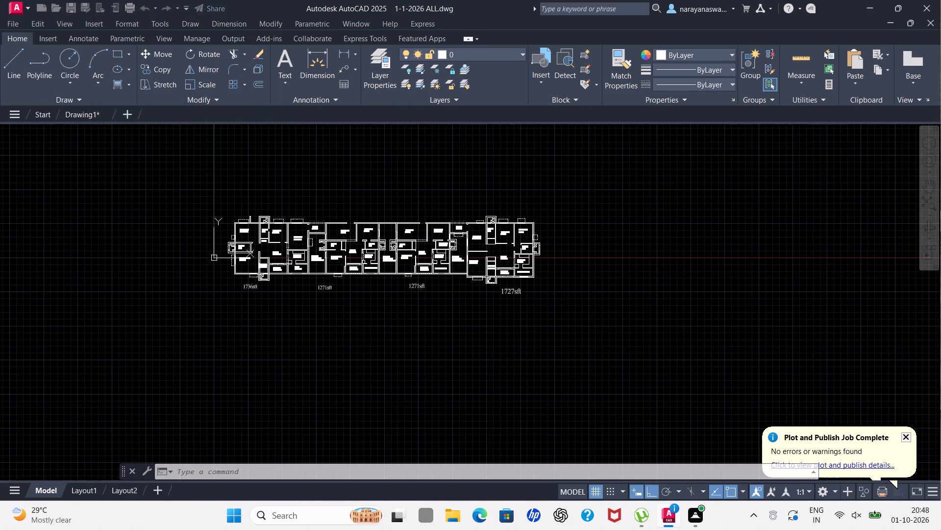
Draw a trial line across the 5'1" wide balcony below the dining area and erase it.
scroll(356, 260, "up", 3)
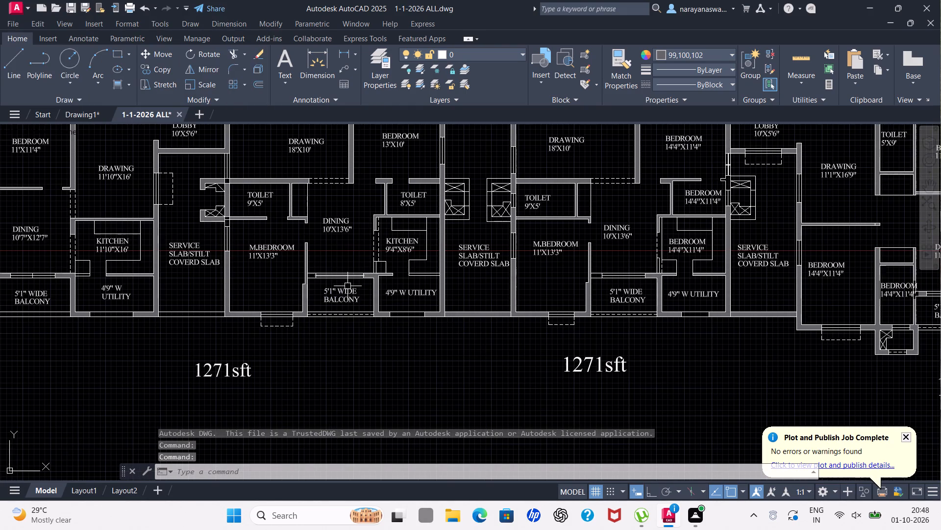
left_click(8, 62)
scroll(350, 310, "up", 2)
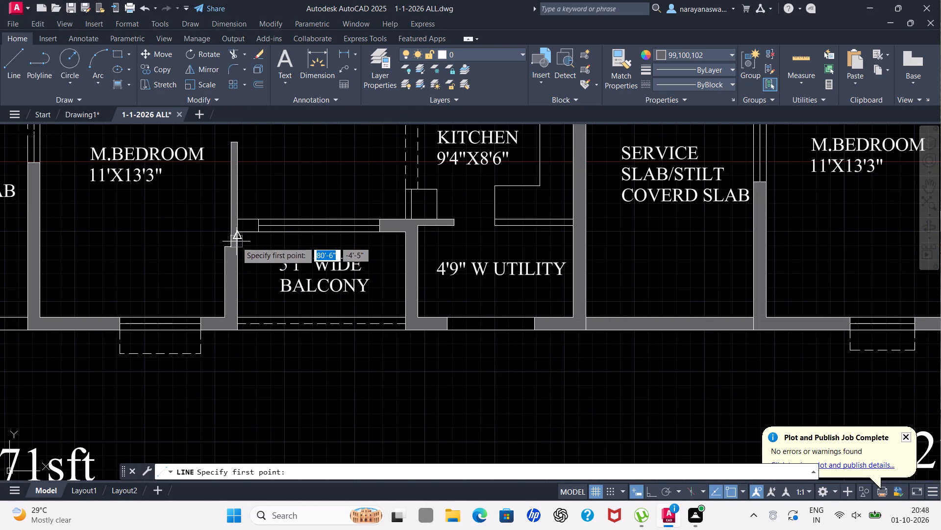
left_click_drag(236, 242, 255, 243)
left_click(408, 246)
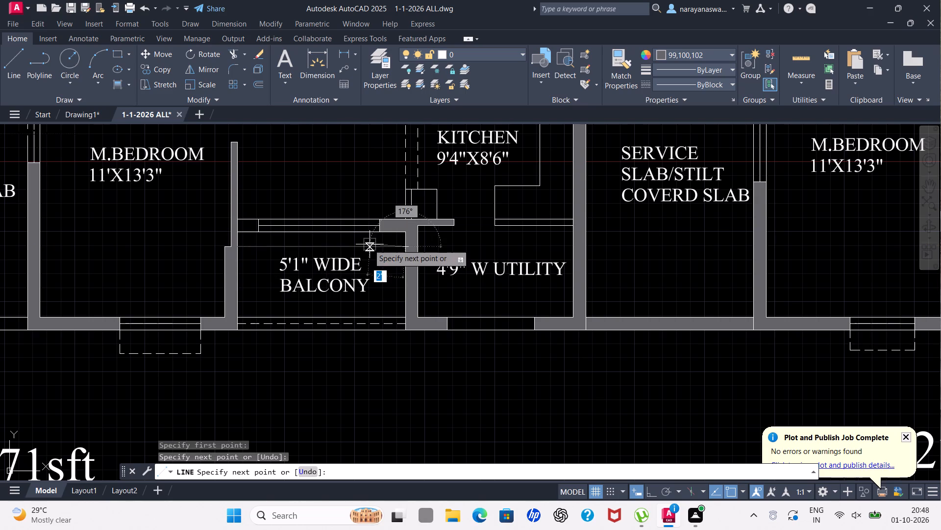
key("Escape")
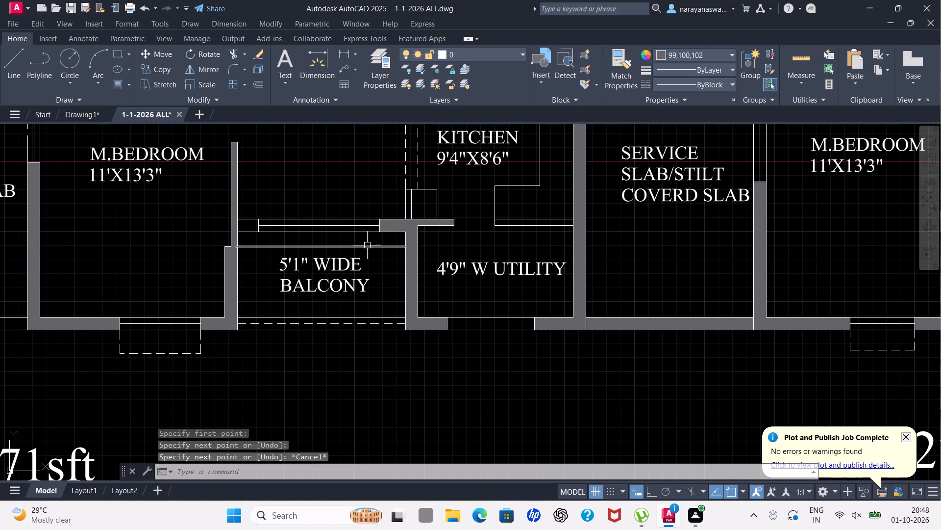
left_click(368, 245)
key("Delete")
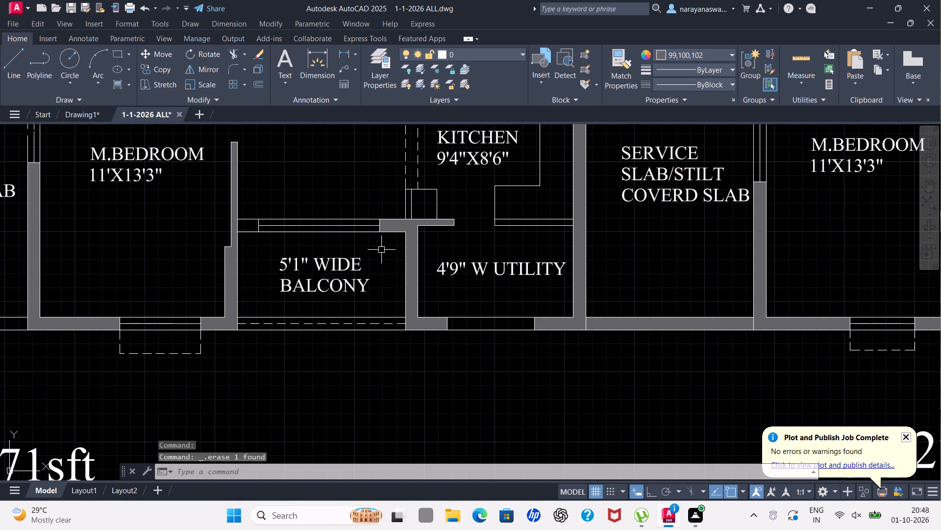
Measure the clear distance between the balcony's two side walls with a linear dimension, without placing it.
left_click(352, 51)
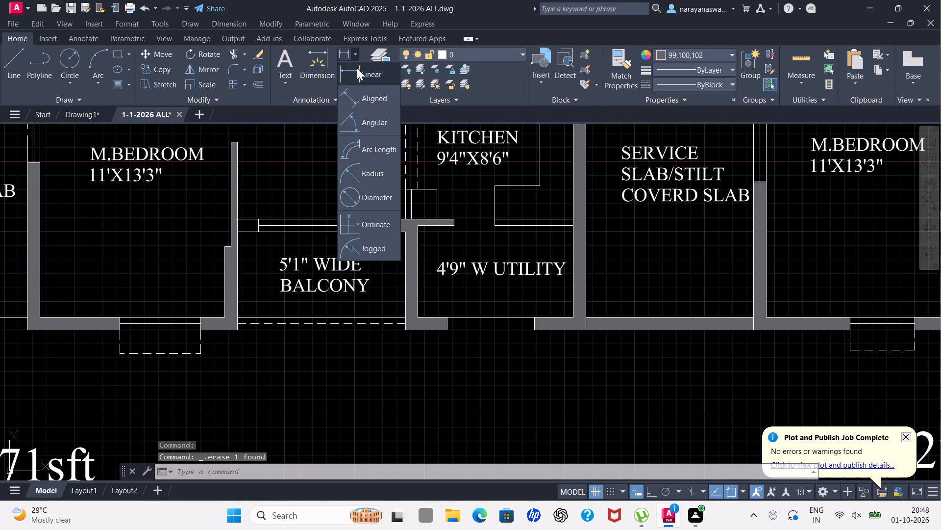
left_click(358, 72)
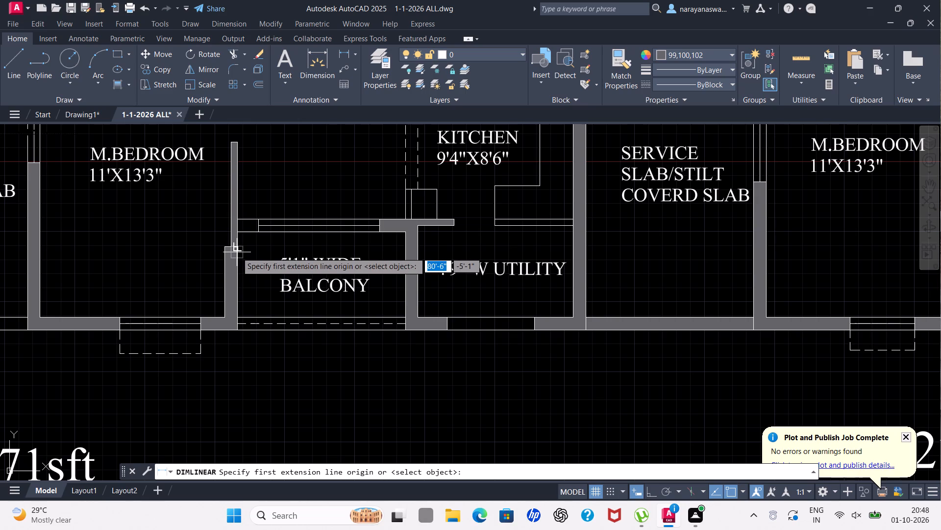
left_click(237, 252)
left_click(404, 248)
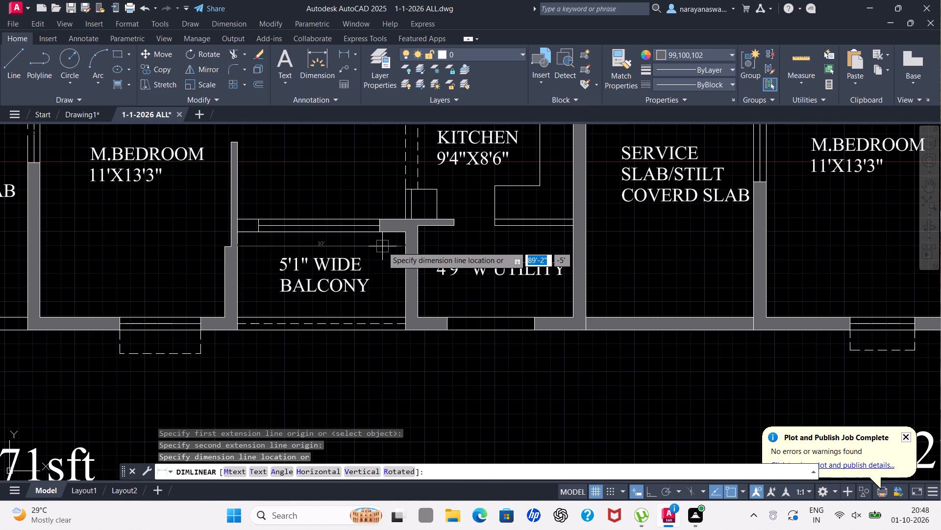
key("Escape")
scroll(382, 246, "down", 5)
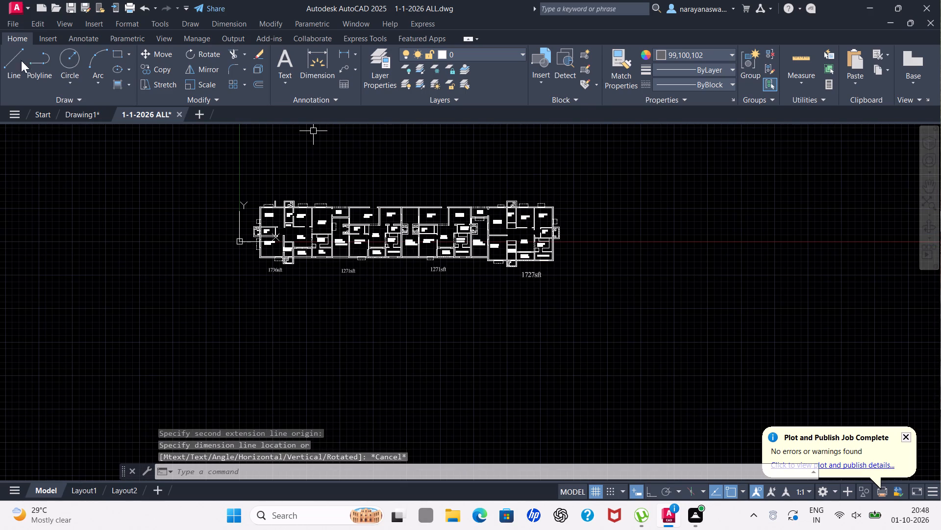
Return to Drawing1 and draw a 10' horizontal line rightward from the left vertical partition, above the upper horizontal partition.
left_click(91, 112)
scroll(384, 288, "down", 1)
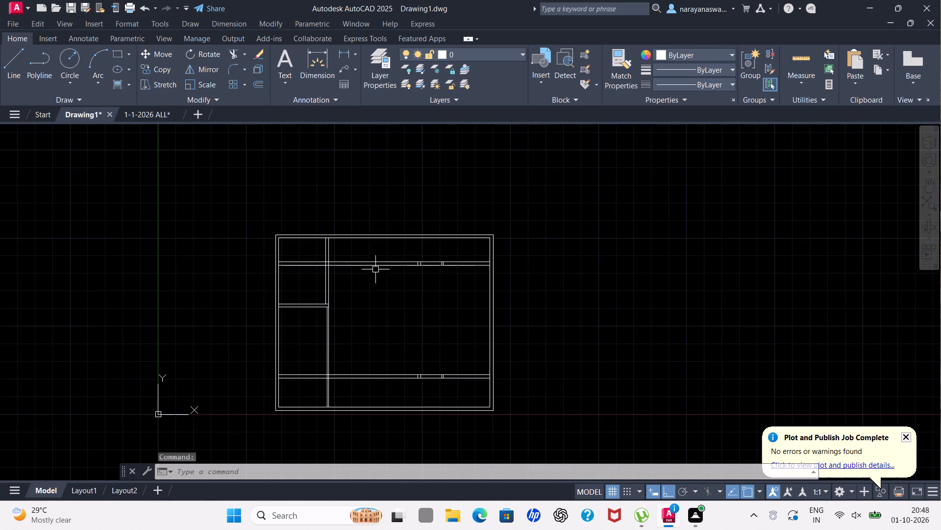
scroll(366, 263, "up", 2)
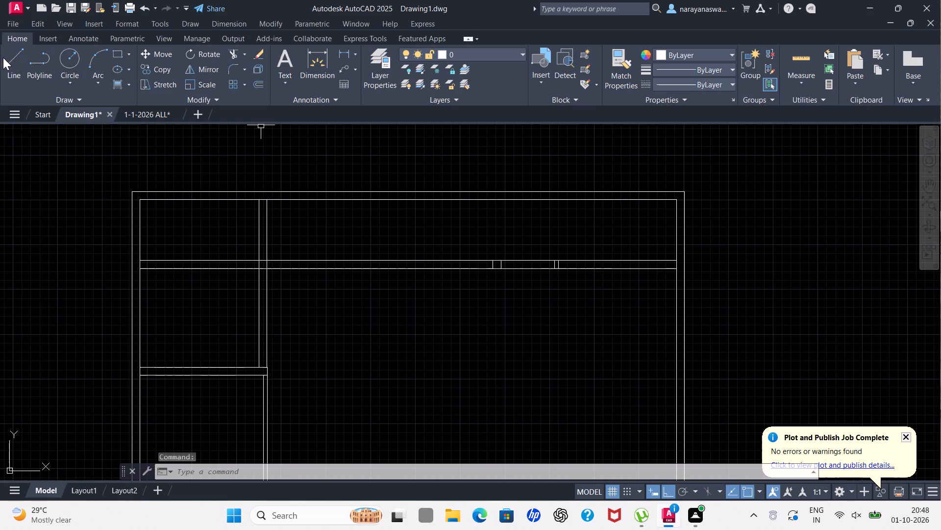
left_click(9, 62)
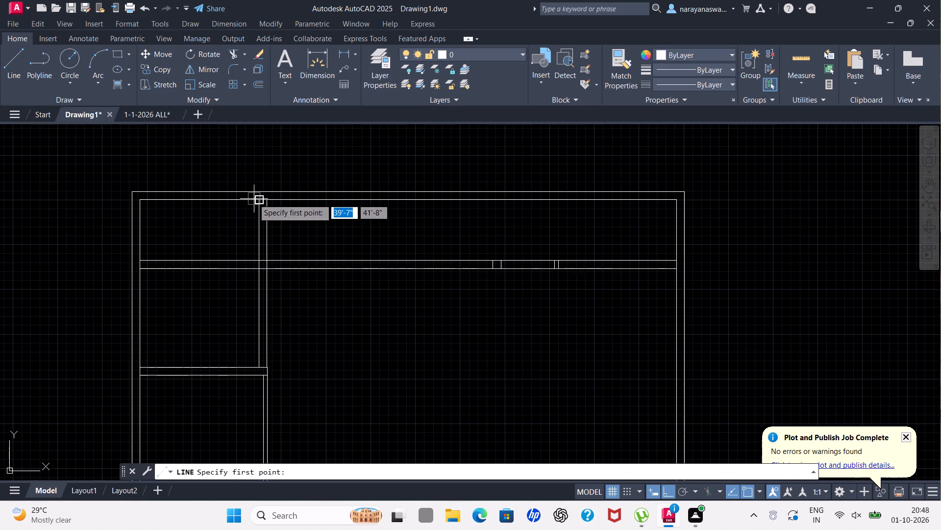
left_click(267, 228)
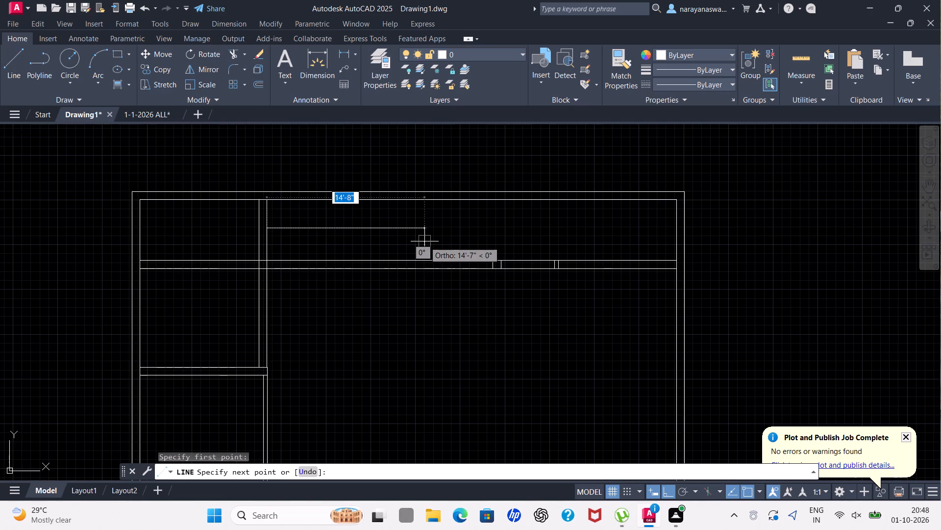
type("10'")
key("Return")
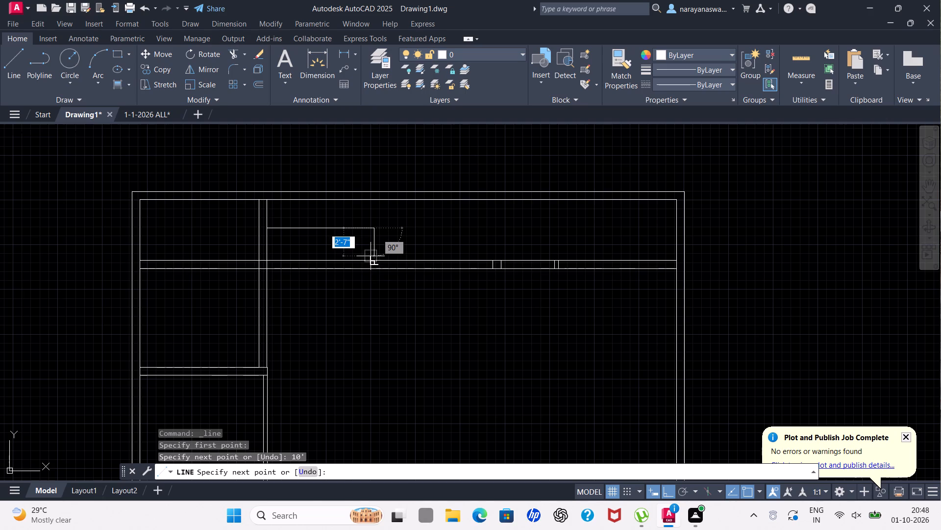
key("Escape")
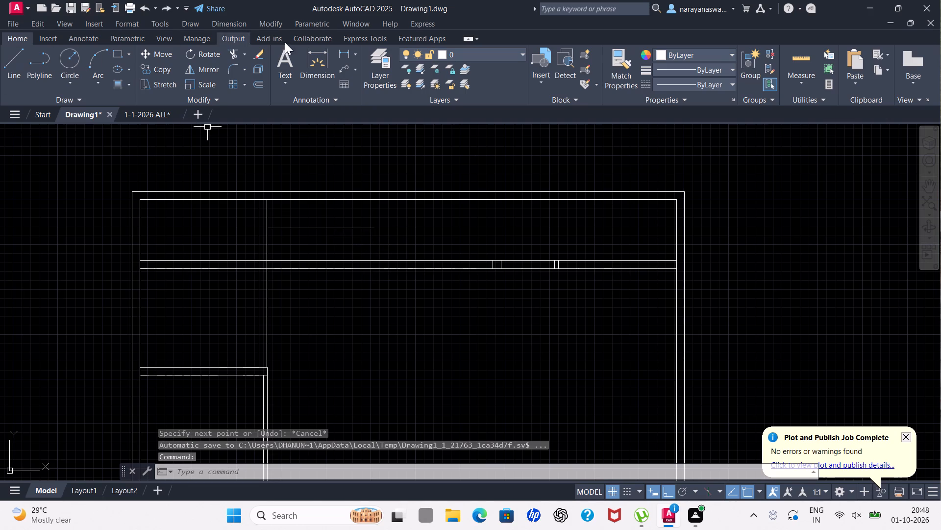
Check the new horizontal line's length with a linear dimension, without placing it.
left_click(358, 54)
left_click(352, 73)
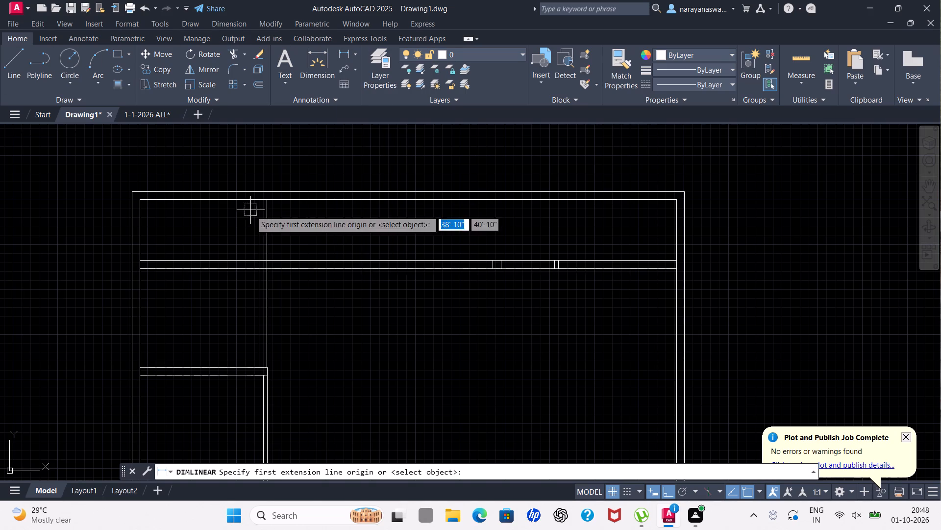
left_click_drag(271, 228, 282, 228)
left_click(371, 229)
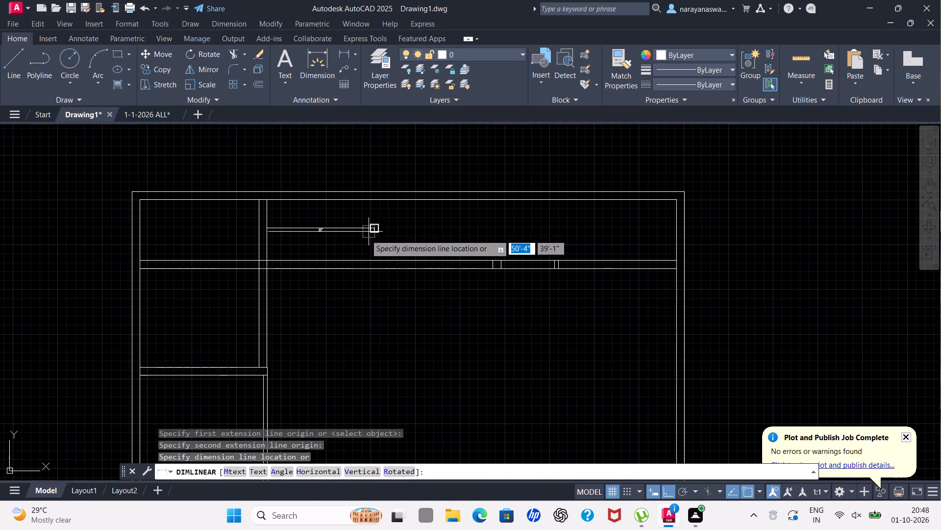
scroll(356, 246, "up", 2)
key("Escape")
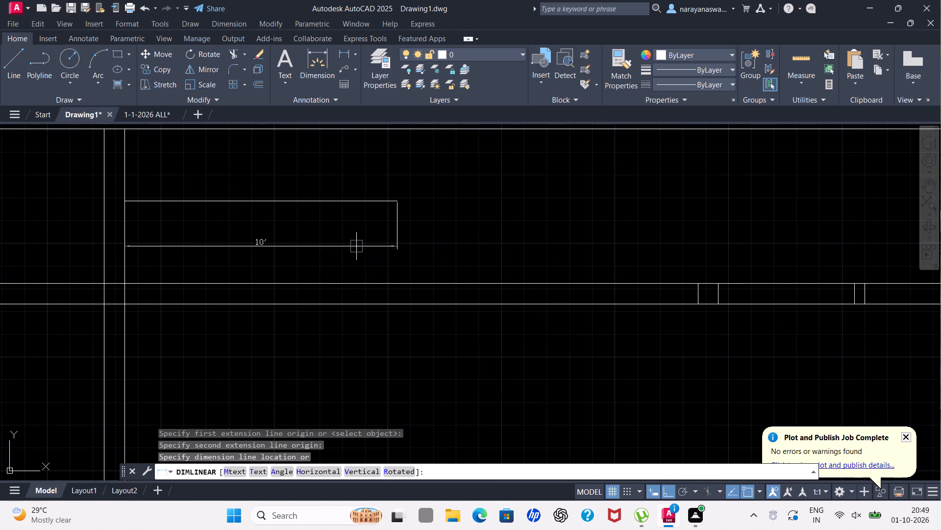
scroll(356, 245, "down", 1)
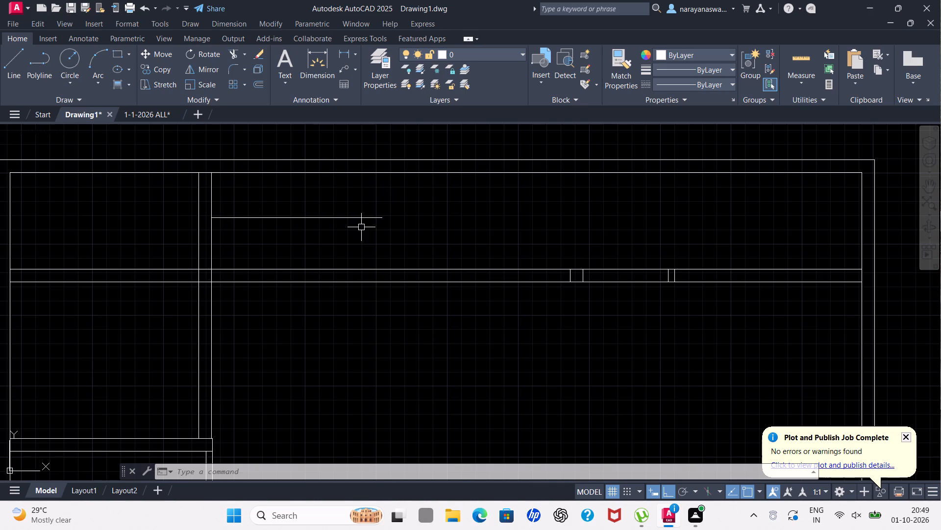
Draw a vertical line through the 10' line's free end, from the top outer wall's inner face to the upper horizontal partition.
left_click(0, 55)
left_click(3, 66)
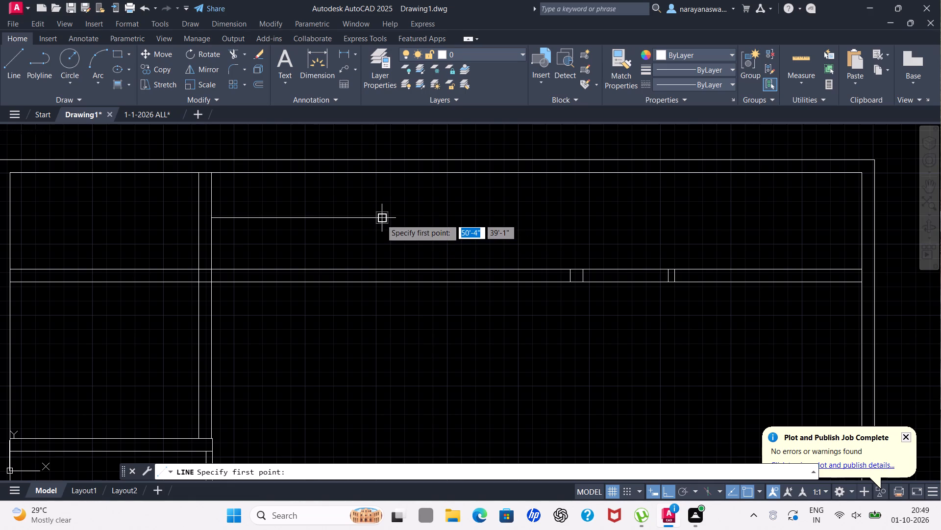
left_click(381, 219)
left_click(384, 172)
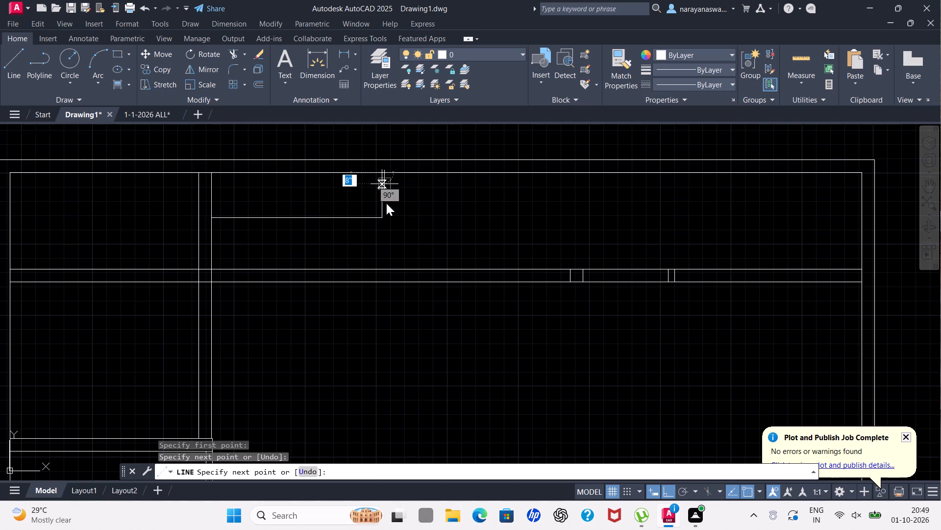
left_click(384, 270)
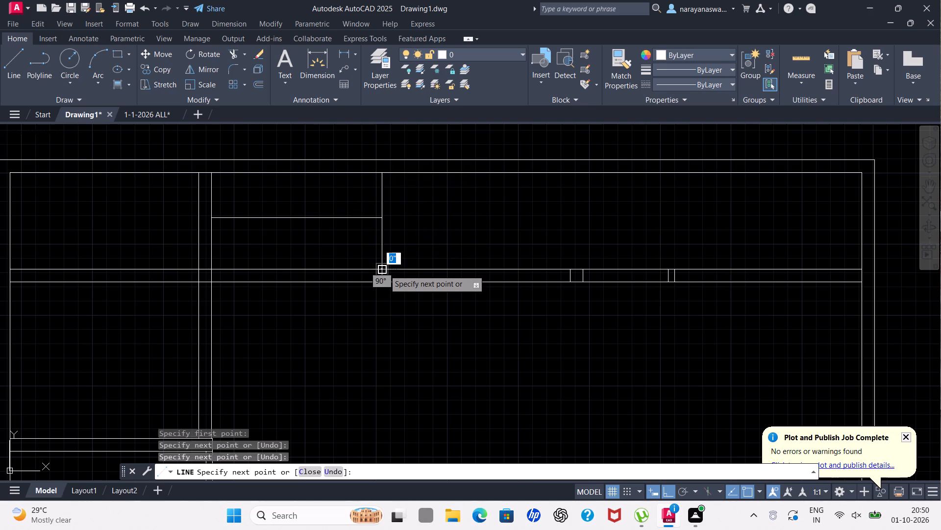
key("Escape")
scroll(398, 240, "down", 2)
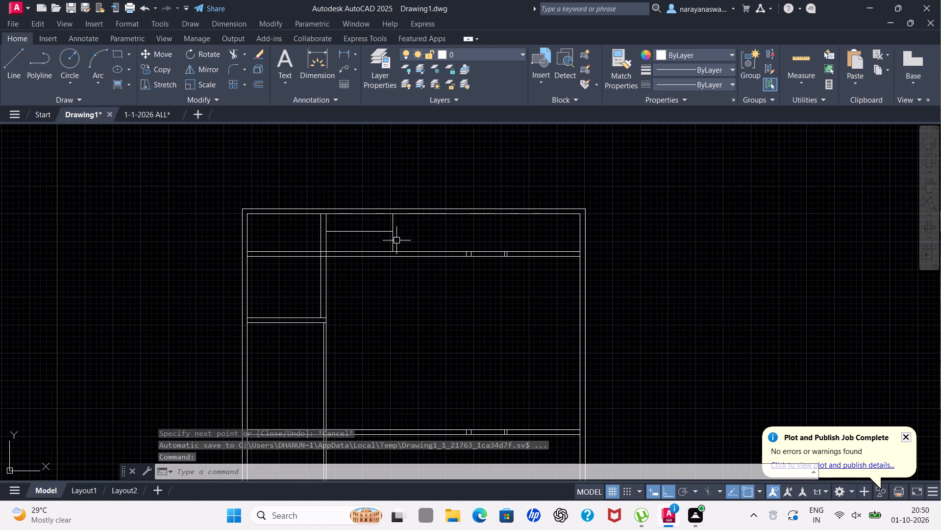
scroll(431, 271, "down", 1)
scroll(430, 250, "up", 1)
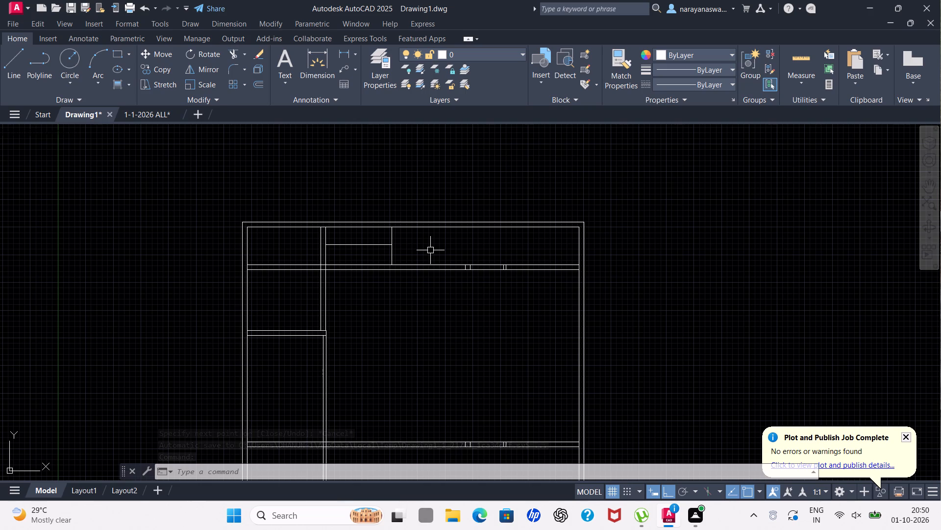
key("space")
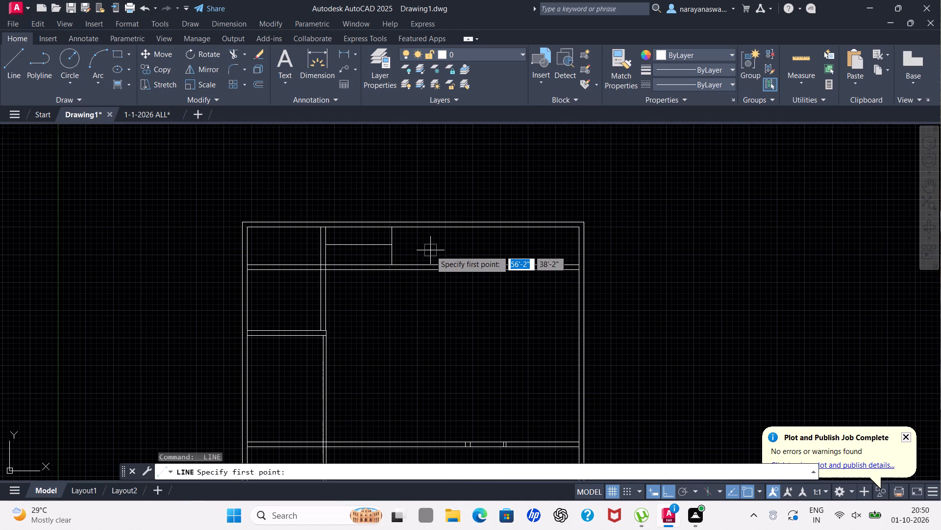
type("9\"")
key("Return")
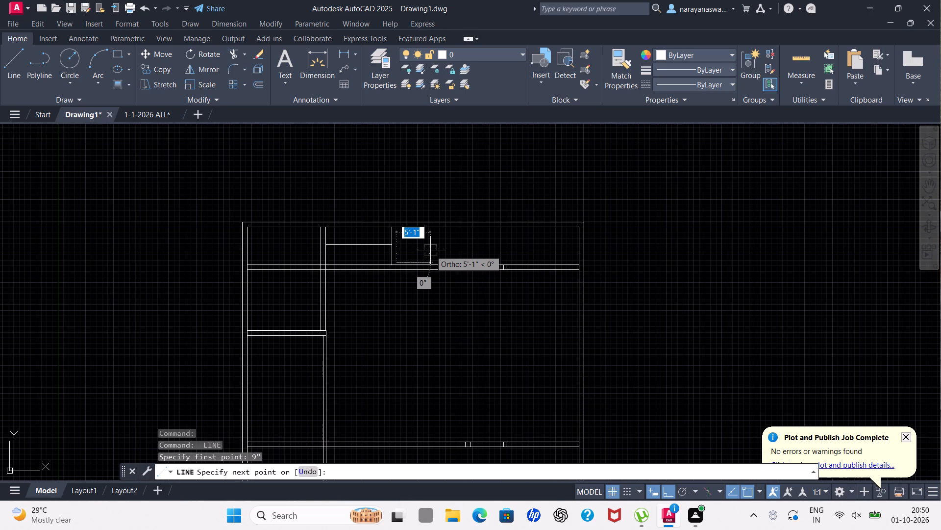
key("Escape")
Offset the new vertical line 9" to the right to form a partition above the upper horizontal partition.
type("of")
key("Return")
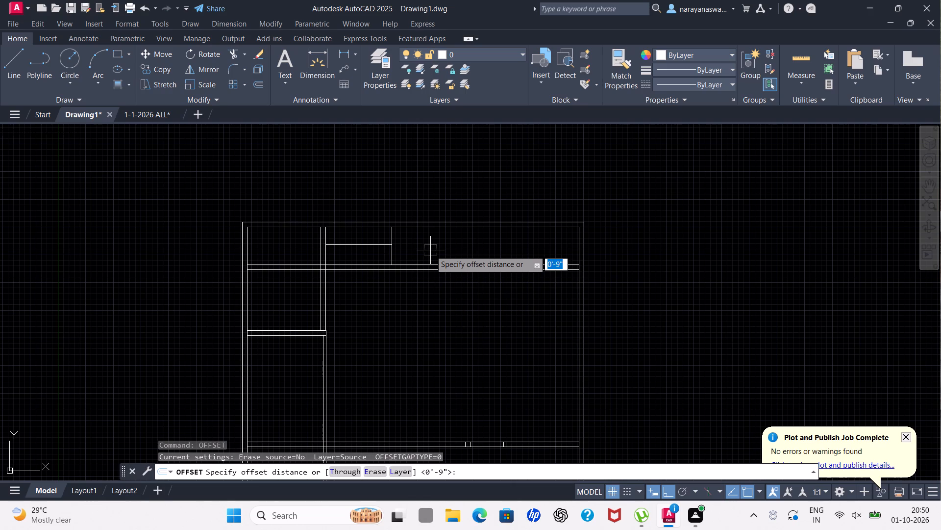
type("9\"")
key("Return")
scroll(422, 249, "up", 1)
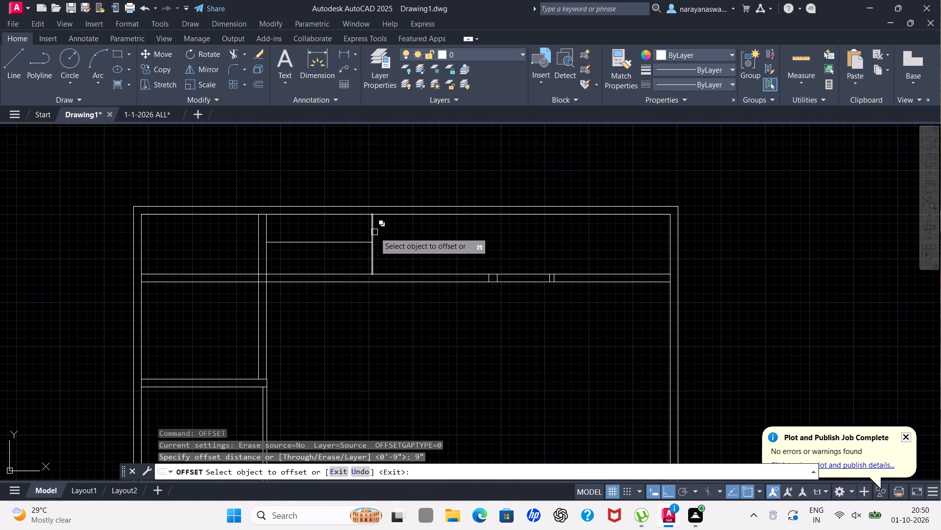
left_click_drag(374, 230, 388, 225)
left_click(432, 221)
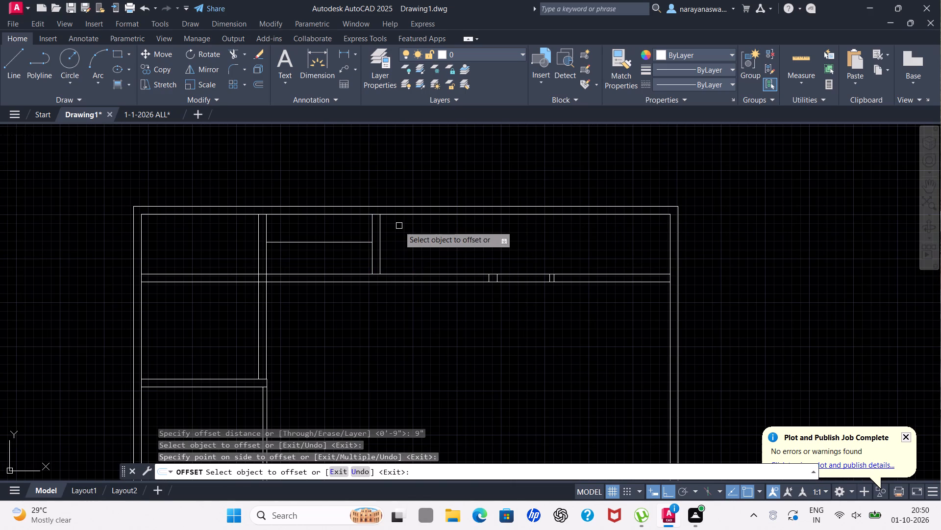
key("Escape")
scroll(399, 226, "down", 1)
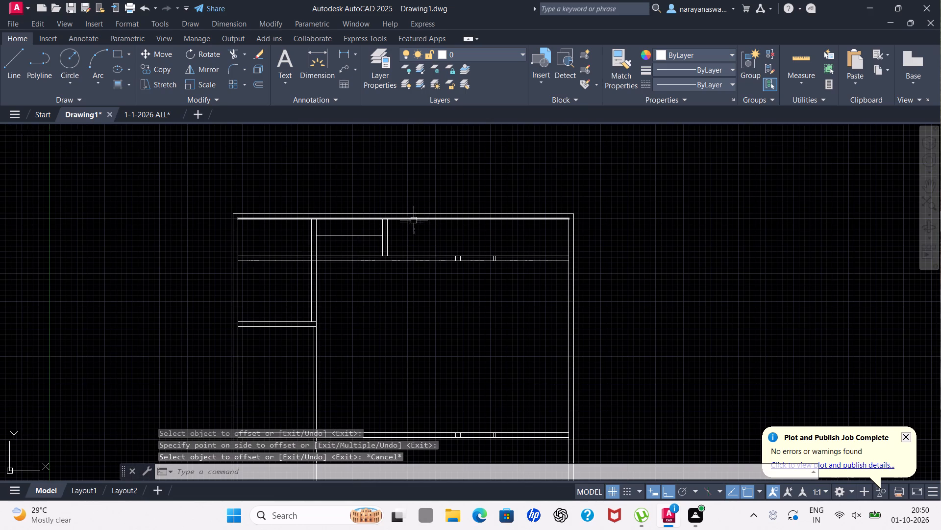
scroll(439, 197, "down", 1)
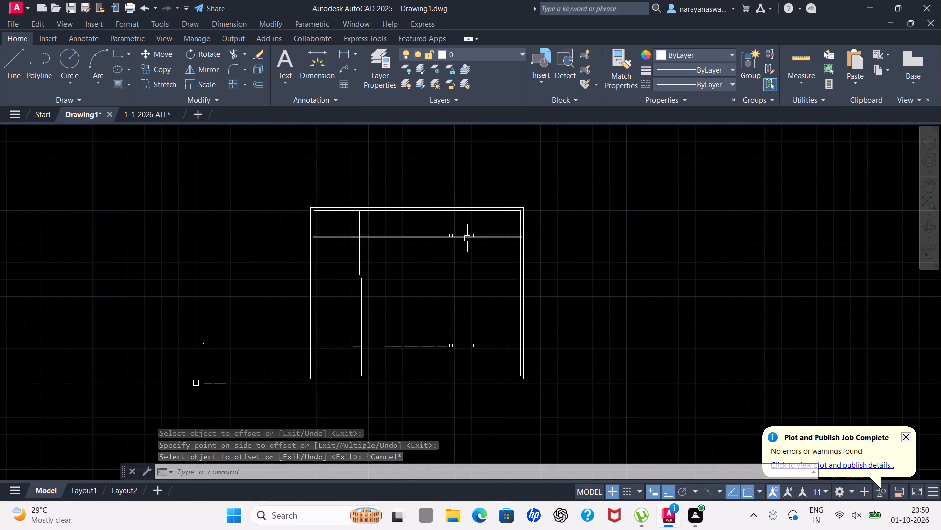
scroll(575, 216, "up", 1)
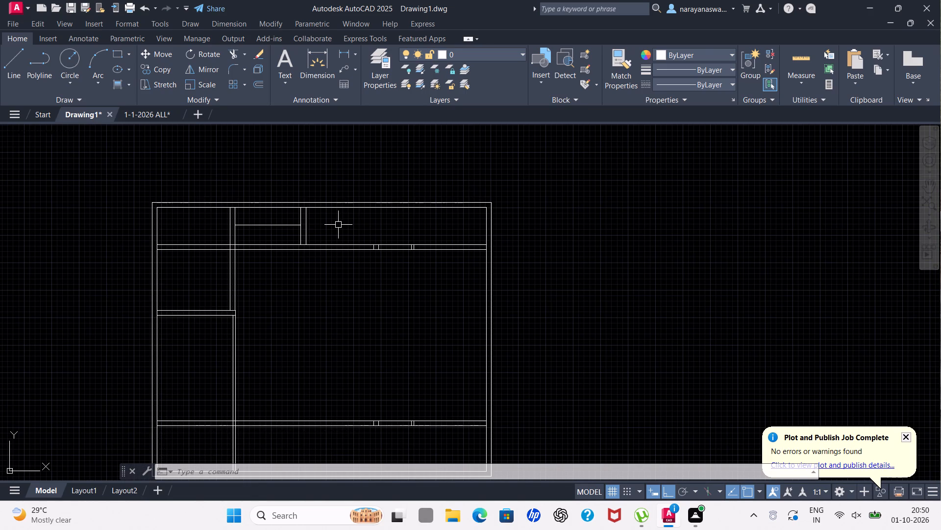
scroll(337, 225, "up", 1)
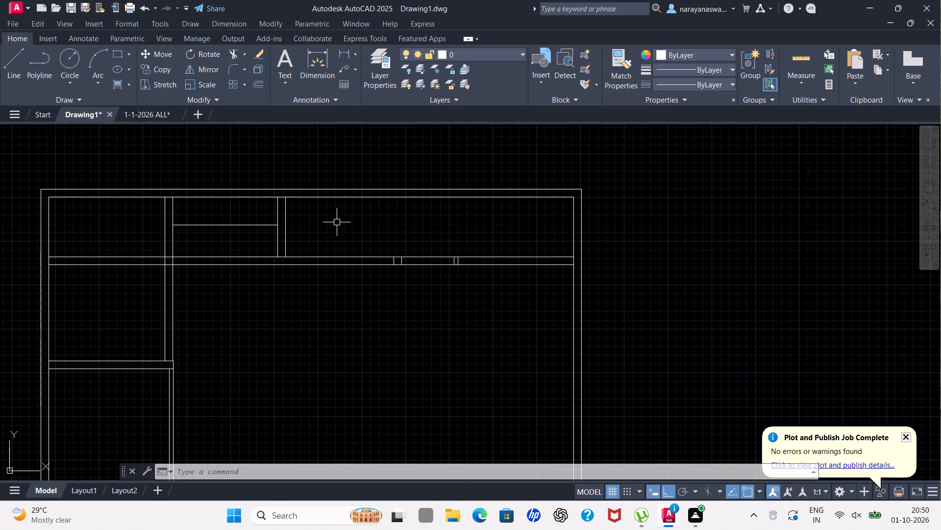
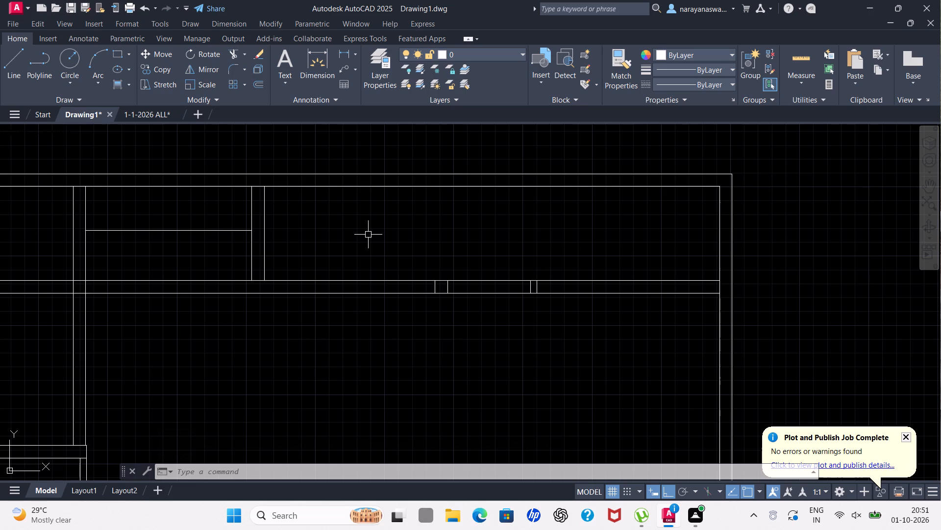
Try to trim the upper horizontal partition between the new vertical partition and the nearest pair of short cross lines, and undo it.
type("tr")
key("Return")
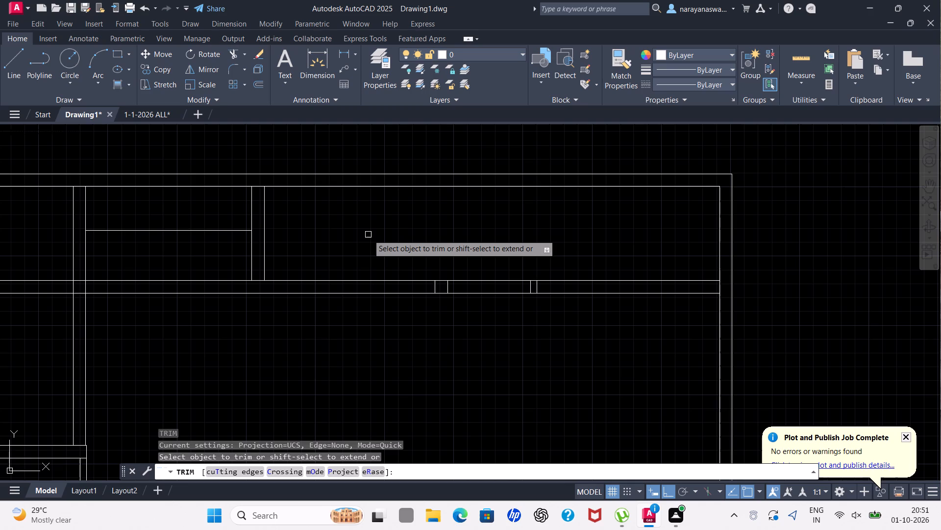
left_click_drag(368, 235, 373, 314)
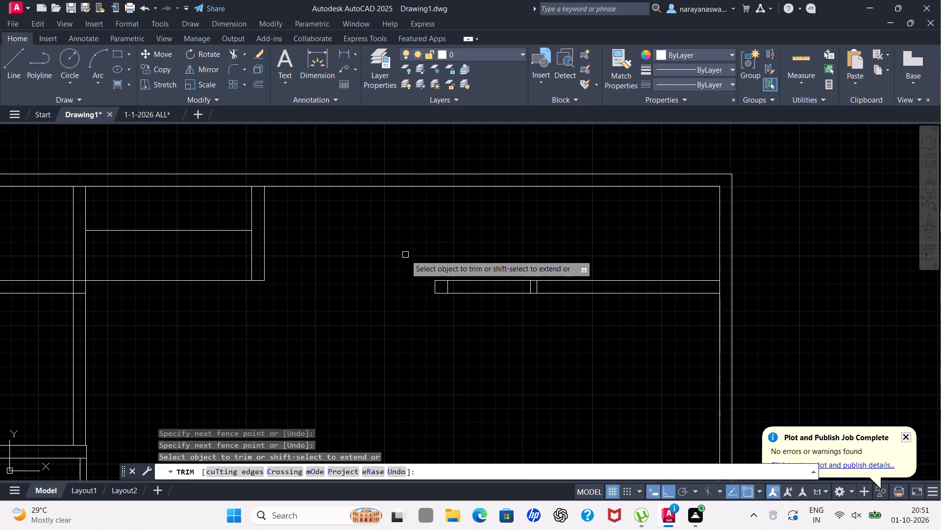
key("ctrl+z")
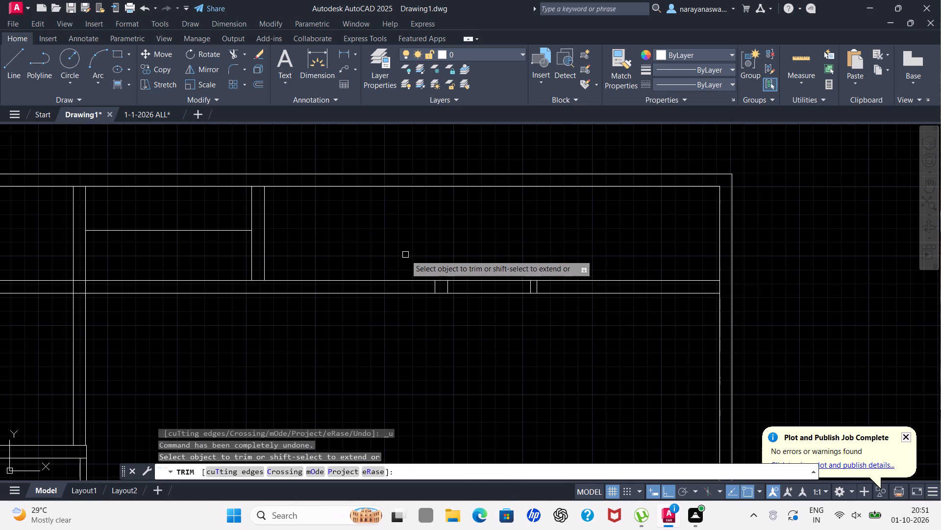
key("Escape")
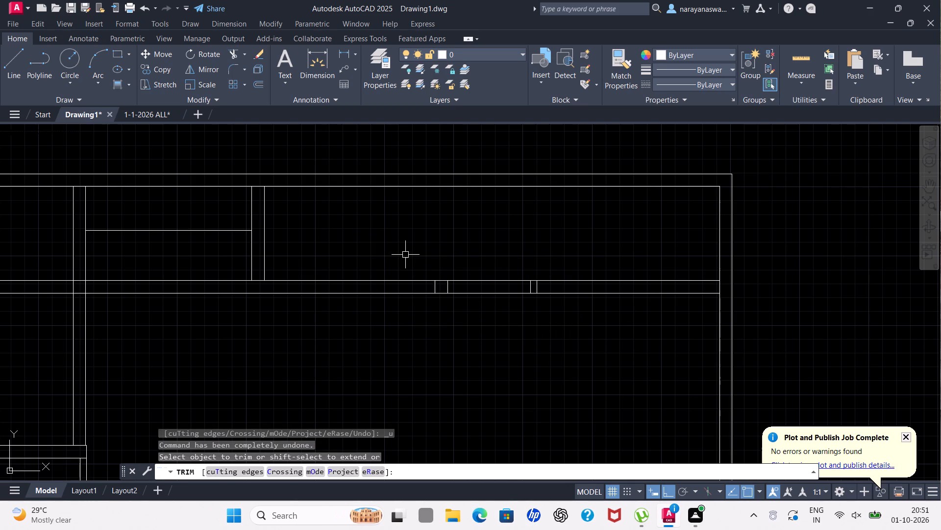
Draw a short vertical line across the upper horizontal partition, continuing the new vertical partition's right face to the partition's lower line.
left_click(1, 61)
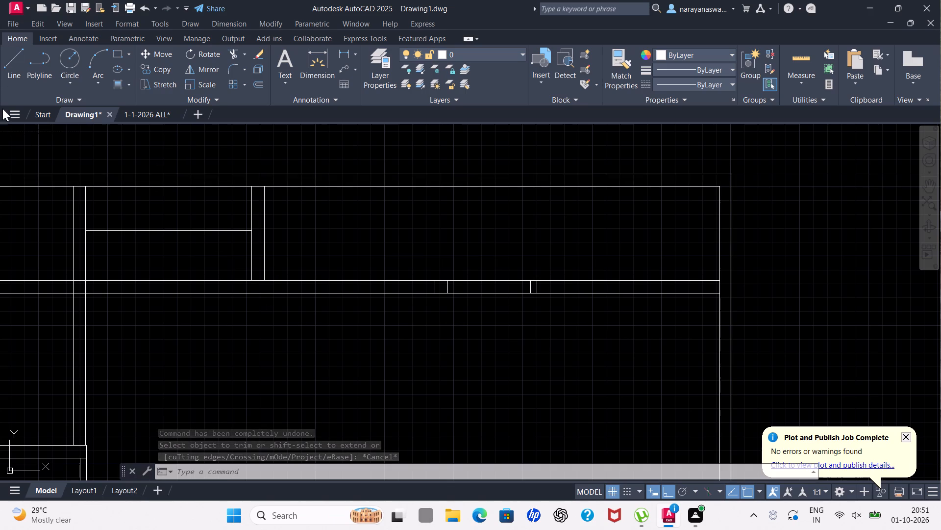
left_click(11, 66)
scroll(245, 283, "up", 2)
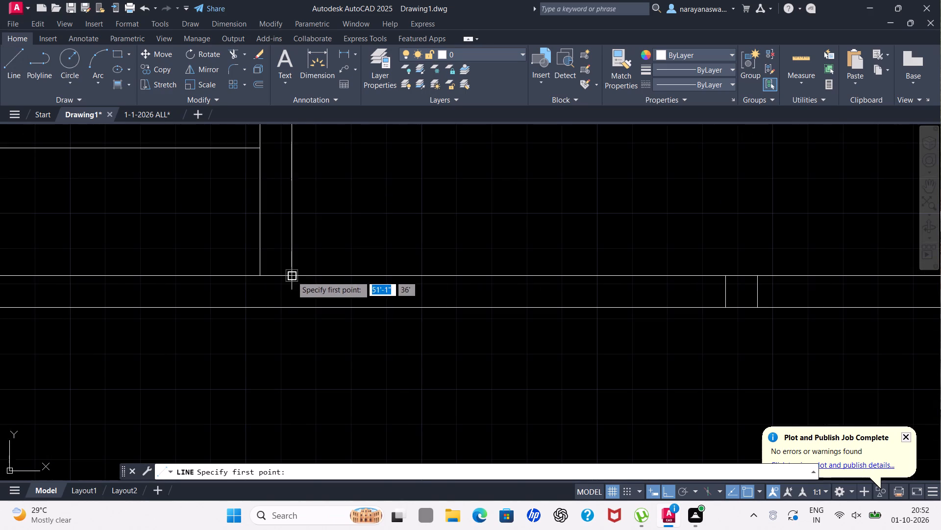
left_click(292, 276)
left_click(291, 307)
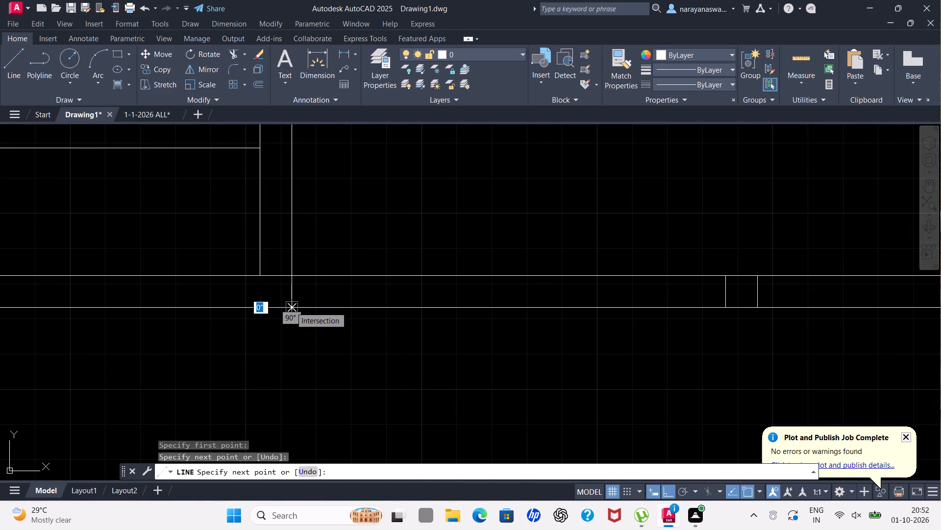
key("Escape")
Trim away the upper horizontal partition from the new vertical partition to the right outer wall, including the short cross lines.
scroll(359, 285, "down", 3)
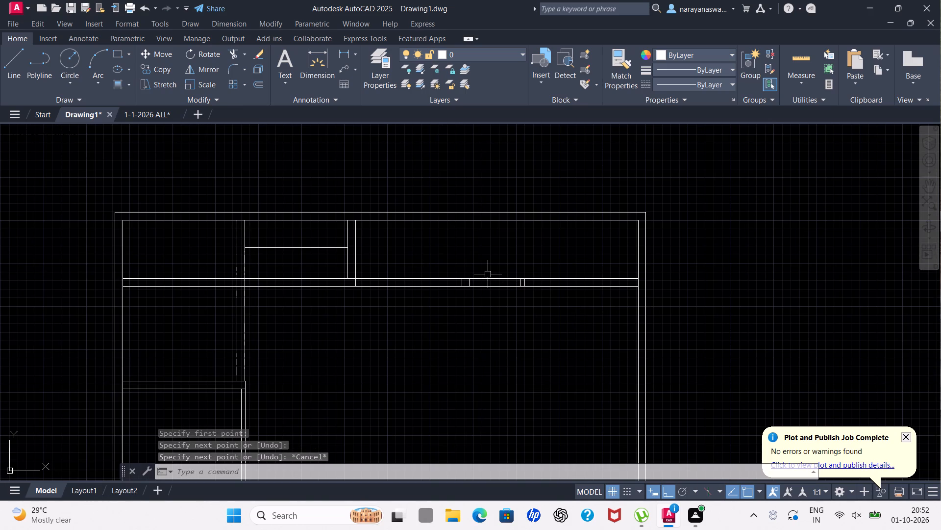
type("tr")
key("Return")
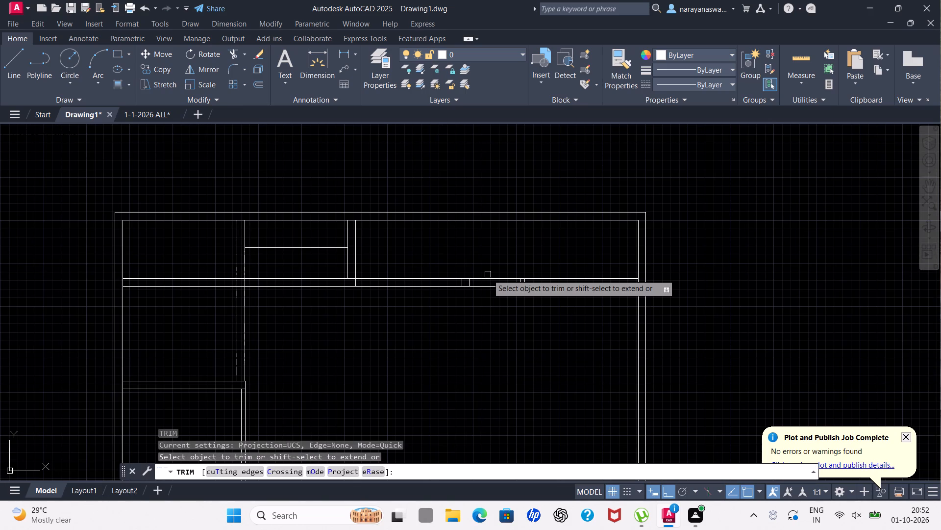
left_click_drag(494, 266, 419, 359)
left_click_drag(433, 254, 406, 360)
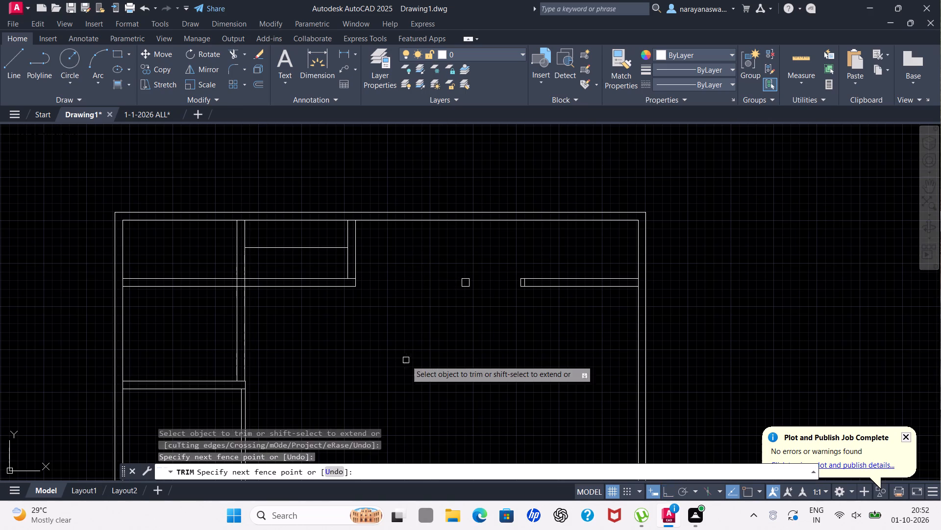
left_click_drag(476, 270, 460, 294)
left_click(467, 278)
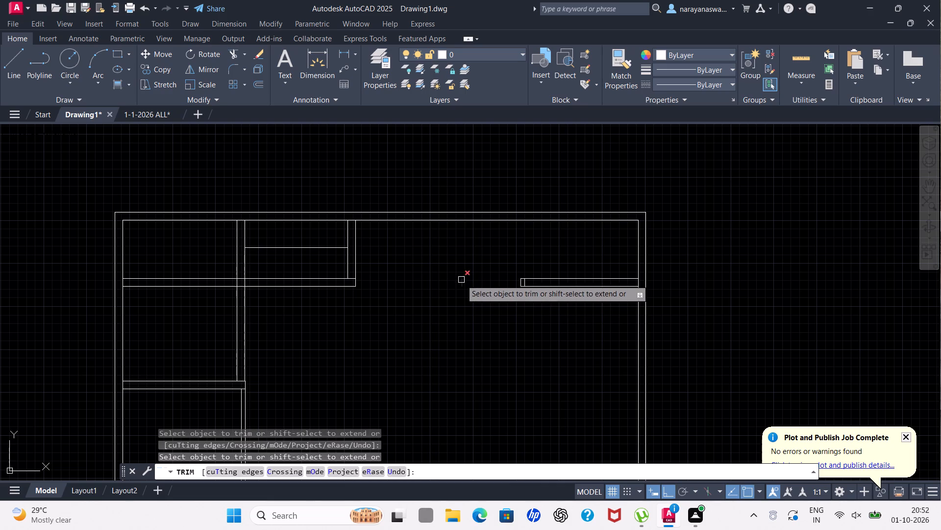
left_click(461, 280)
left_click_drag(589, 269, 553, 322)
left_click_drag(524, 281, 467, 277)
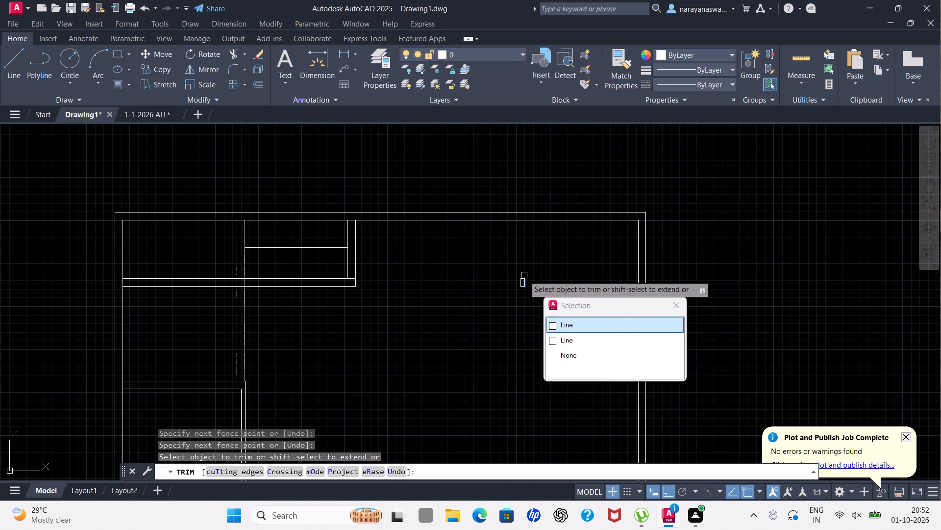
left_click(524, 275)
left_click(517, 287)
left_click_drag(527, 286, 521, 285)
left_click(528, 286)
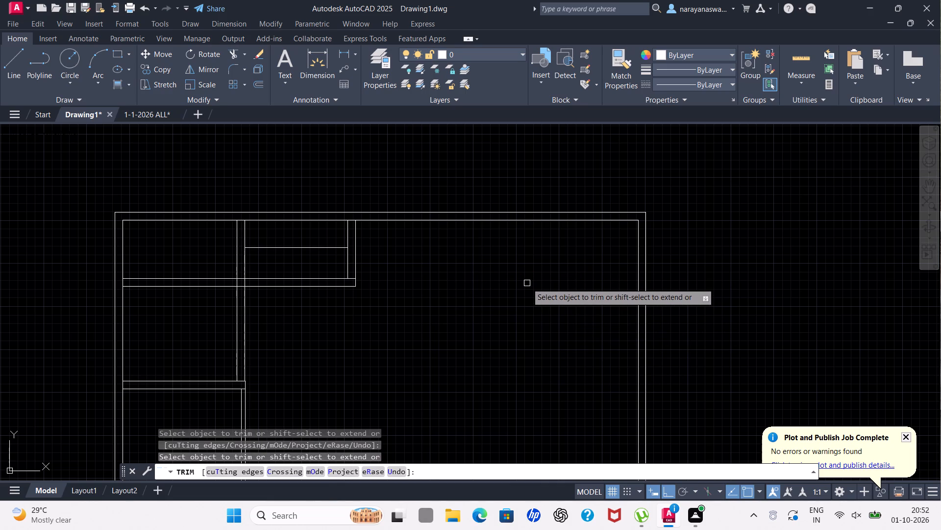
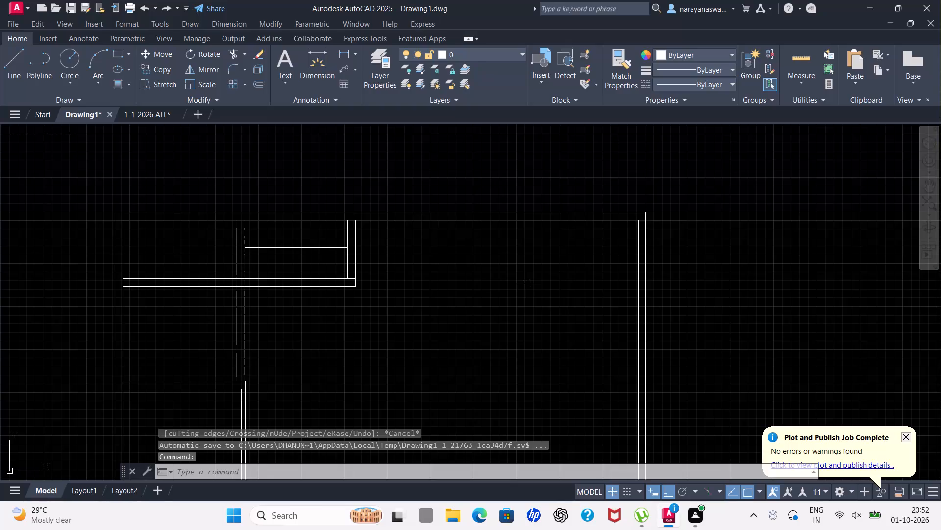
Offset the right face of the upper short vertical partition 5' to the right.
type("of")
key("Return")
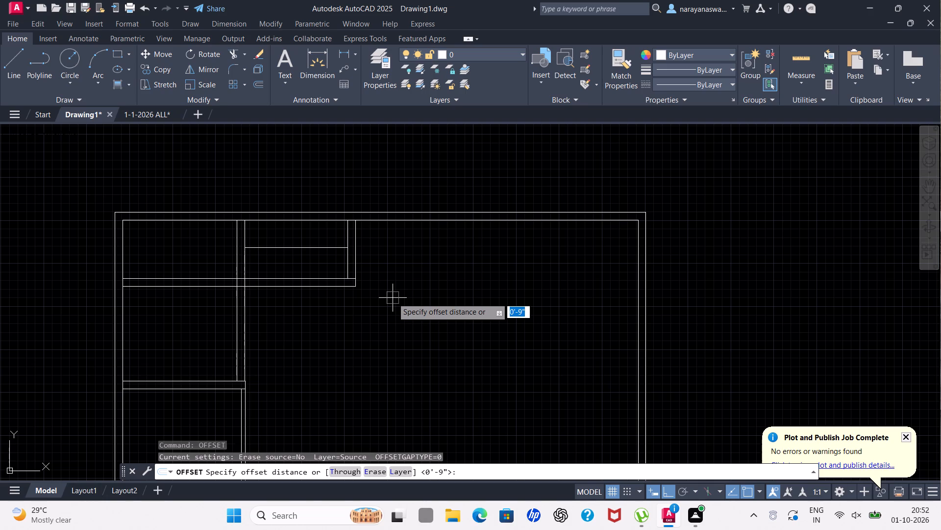
scroll(398, 310, "down", 1)
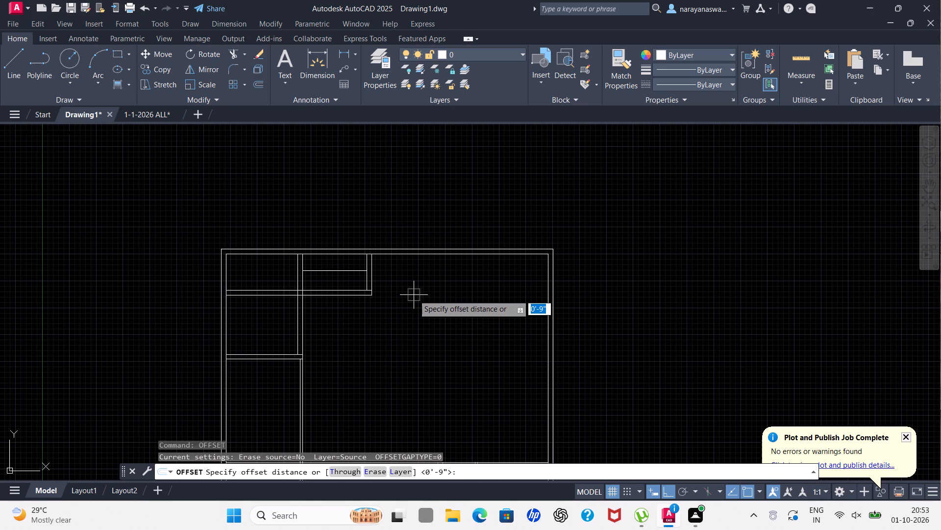
type("5'")
key("Return")
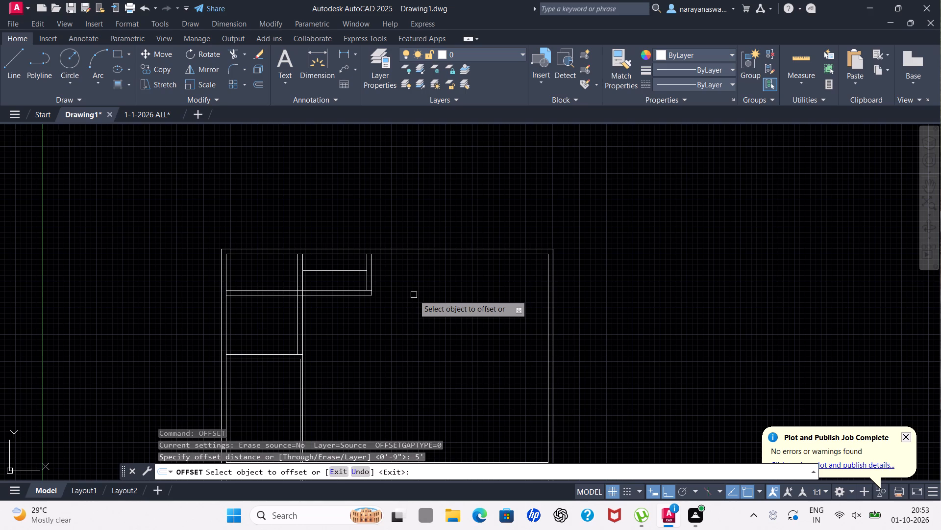
left_click_drag(372, 284, 383, 284)
left_click(423, 286)
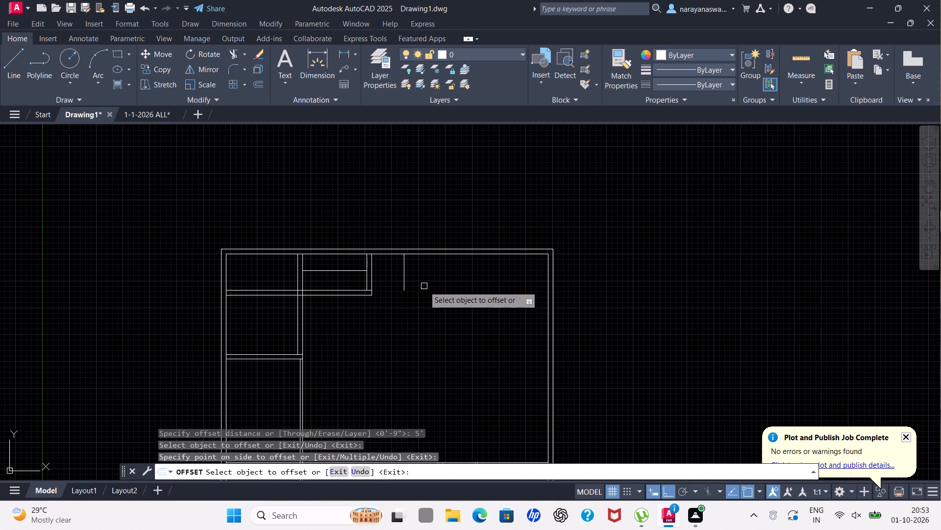
key("Escape")
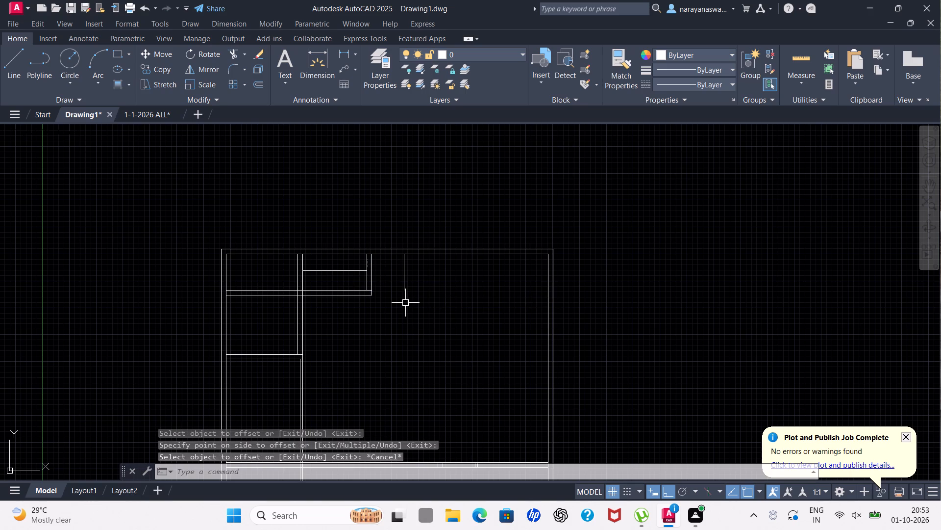
Offset the inner line of the top outer wall 8'6" downward into the plan.
key("space")
type("8'6\"")
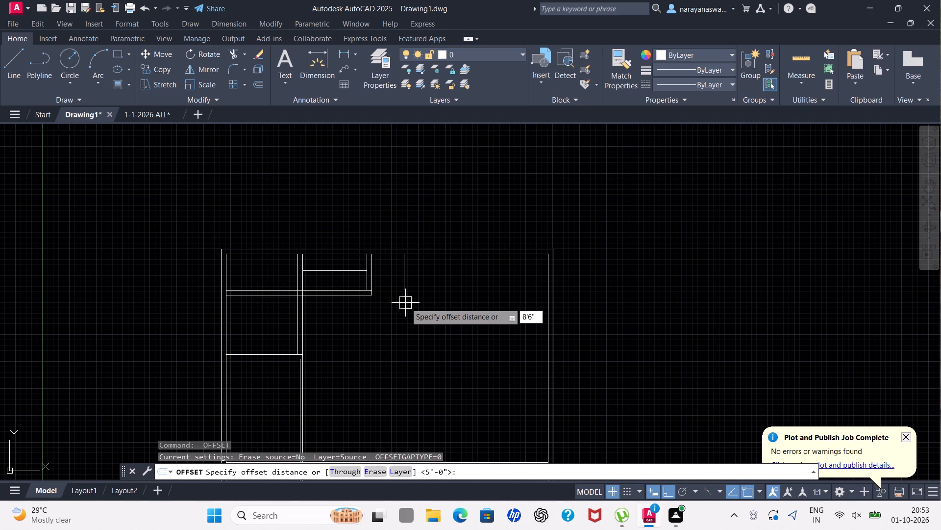
key("Return")
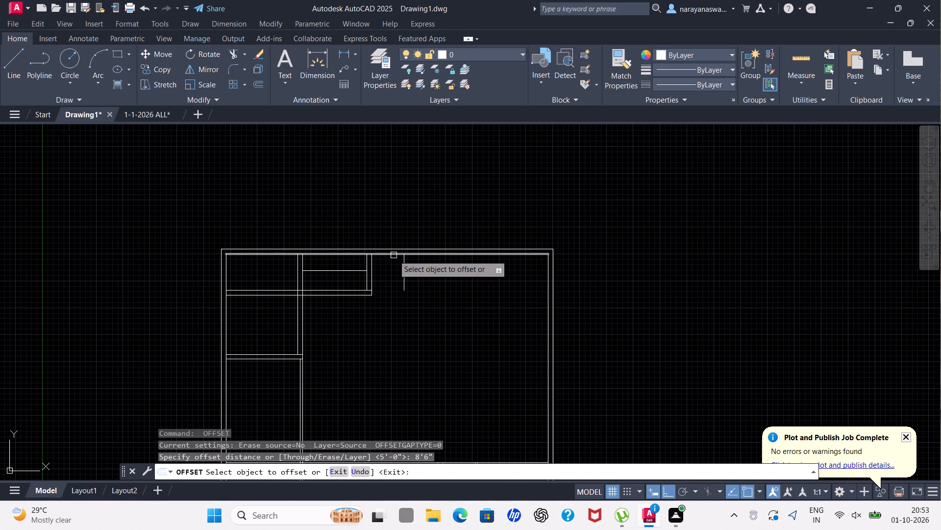
left_click_drag(394, 255, 394, 261)
left_click(396, 366)
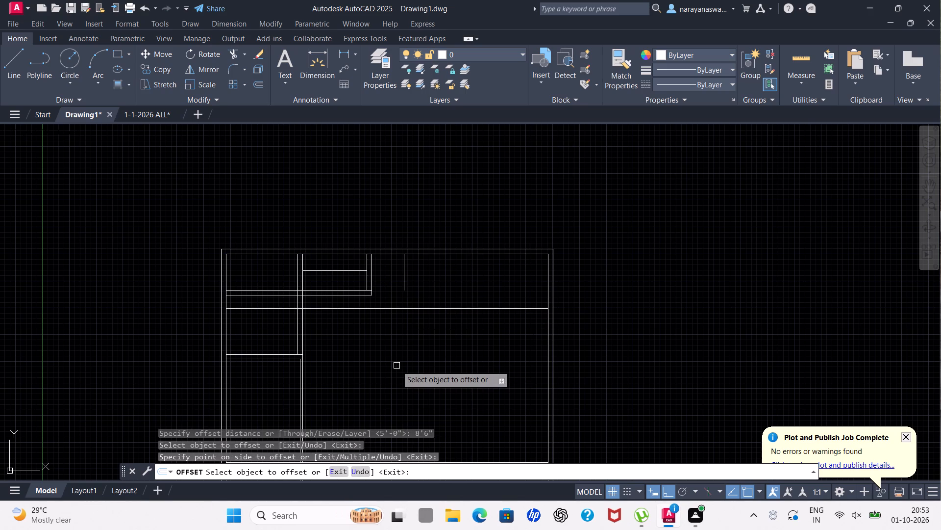
key("Escape")
Offset the new vertical line to the right and the new horizontal line downward by 4.5" to form thin partitions.
scroll(396, 366, "down", 1)
scroll(414, 318, "up", 1)
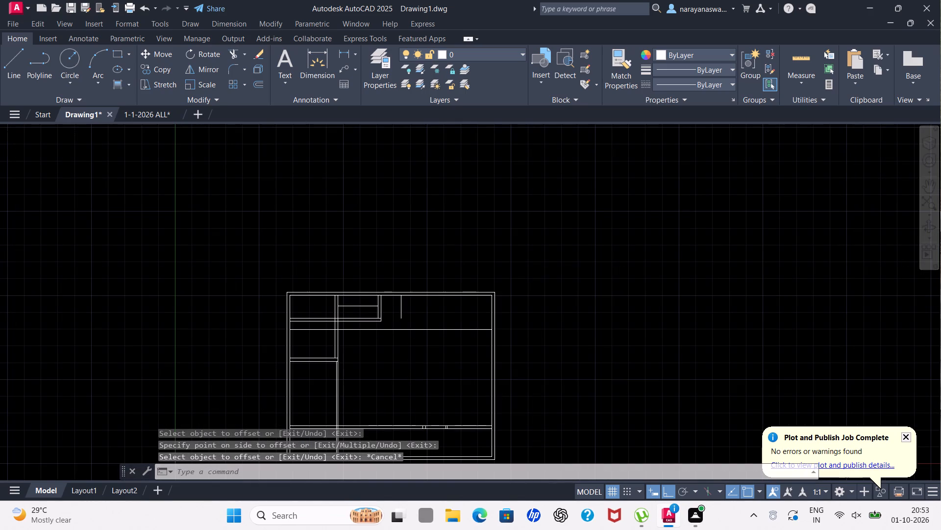
key("space")
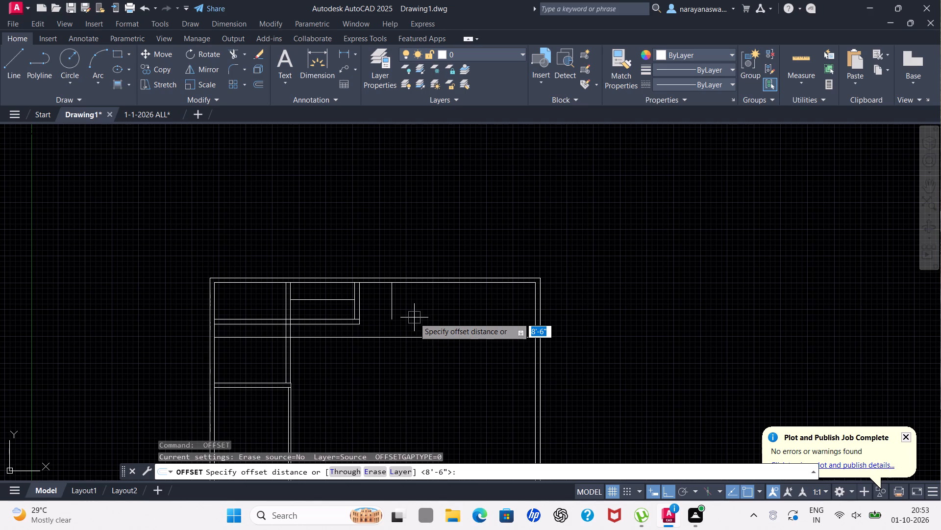
key("4")
key("period")
key("5")
key("shift+quotedbl")
key("Return")
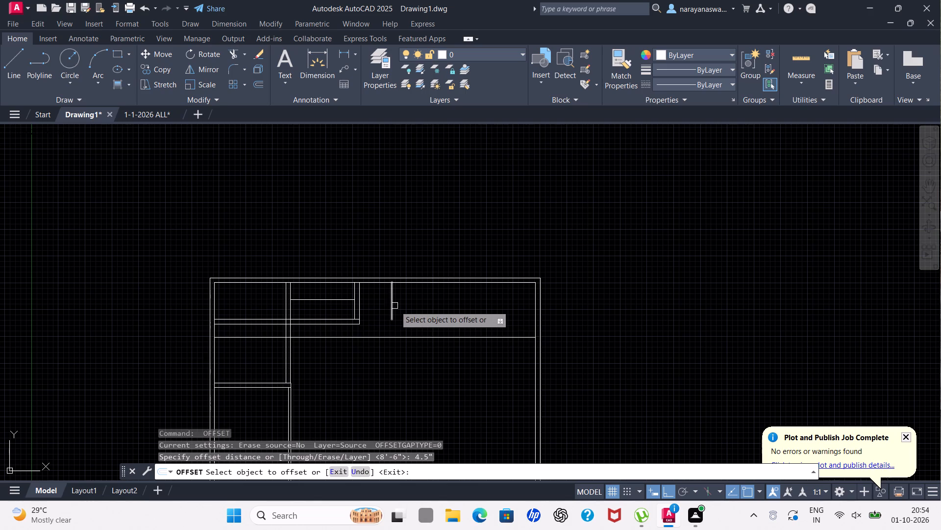
left_click(393, 306)
left_click(409, 300)
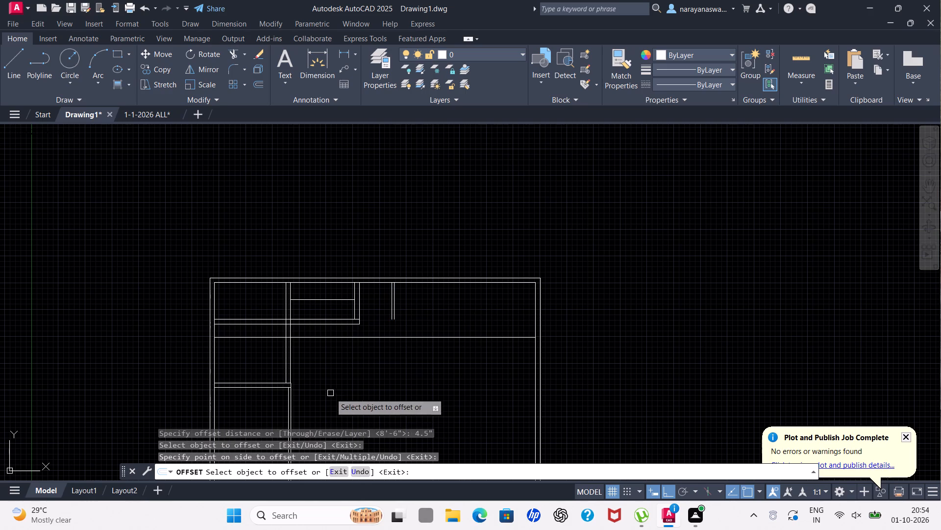
left_click(368, 337)
left_click(364, 357)
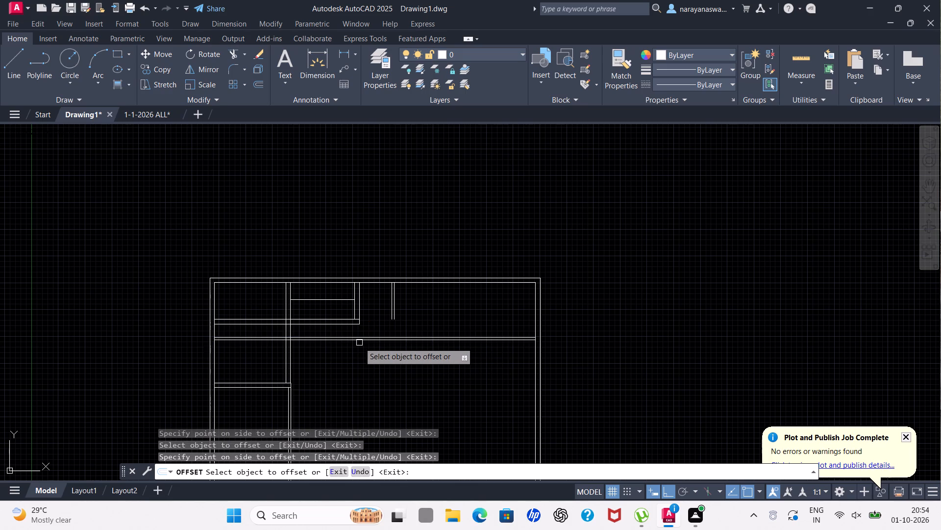
key("Escape")
Trim the new horizontal partition's two lines inside the left room, between the left outer wall and the vertical partition.
type("tr")
key("Return")
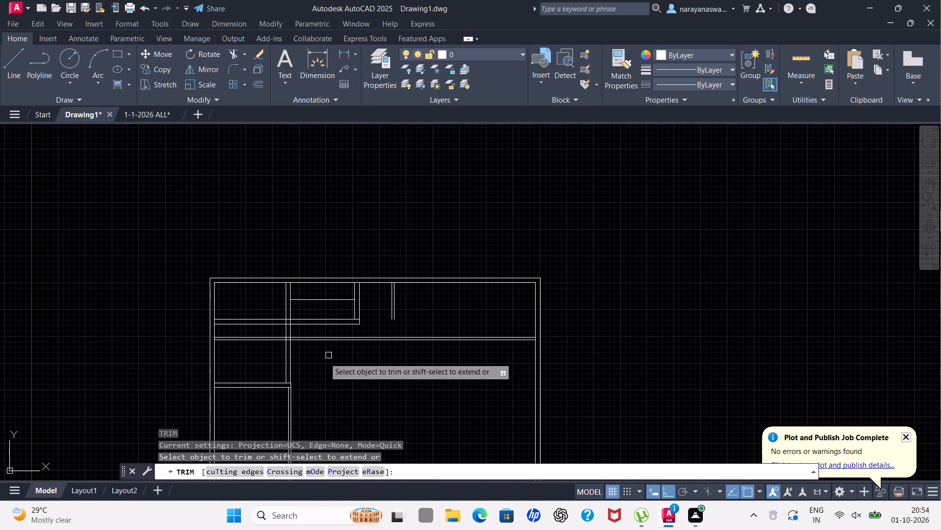
left_click_drag(268, 344, 268, 333)
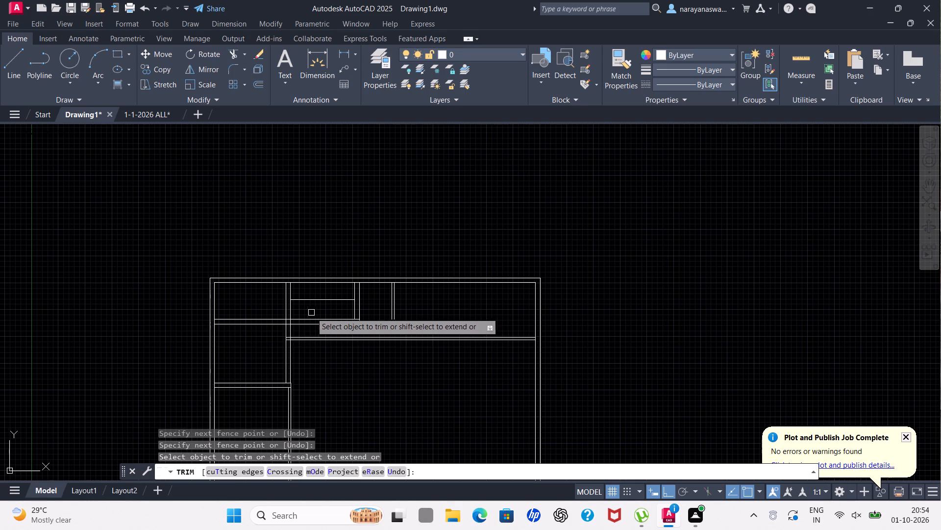
scroll(414, 313, "up", 1)
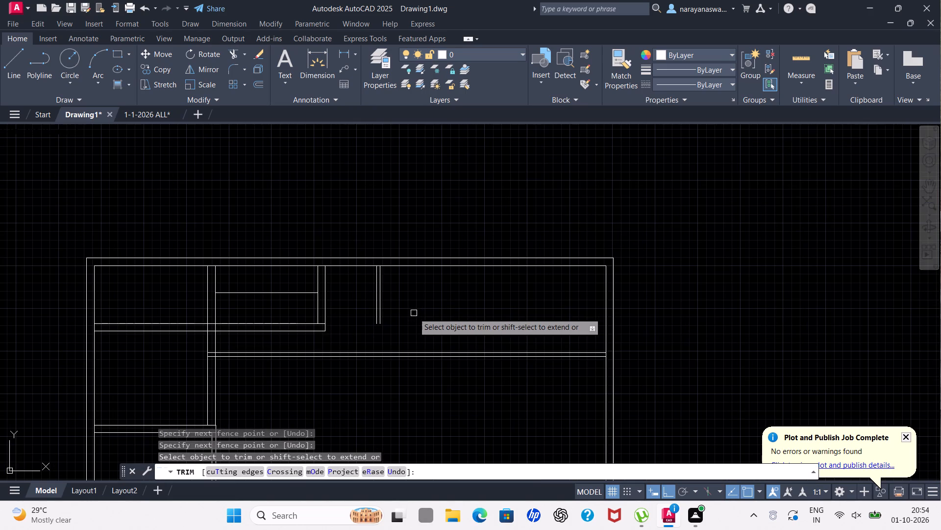
key("Escape")
Draw two vertical lines about 3'-3" long, extending both faces of the 4.5" vertical partition to the new horizontal partition's lower line.
scroll(416, 314, "down", 2)
scroll(443, 302, "up", 1)
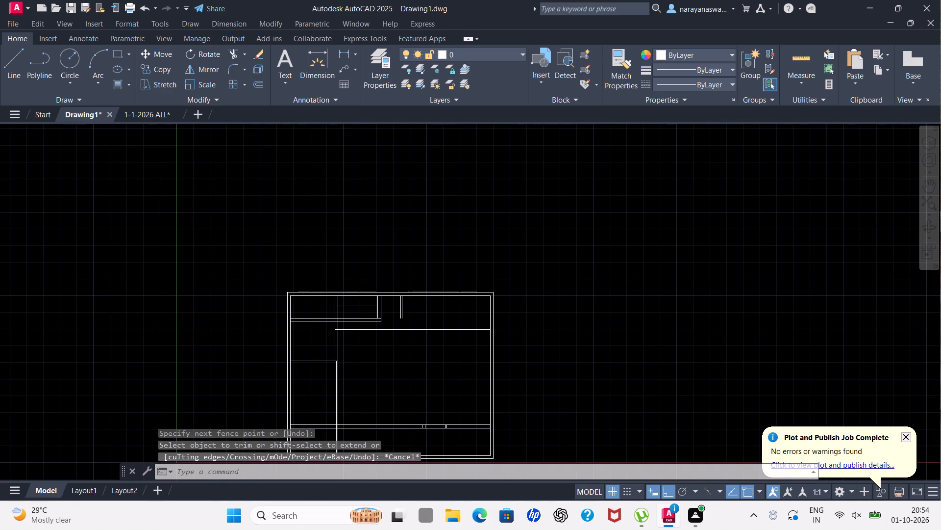
scroll(443, 322, "up", 1)
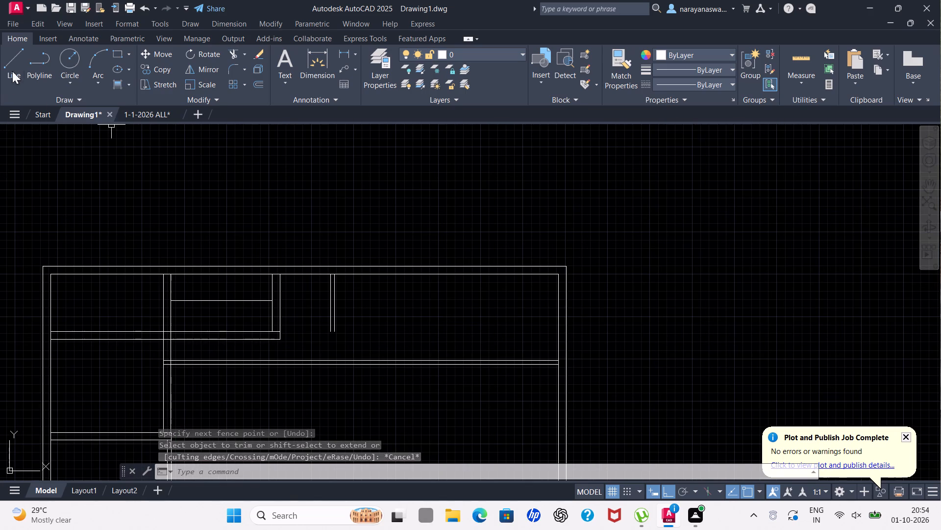
left_click(15, 63)
scroll(339, 318, "up", 2)
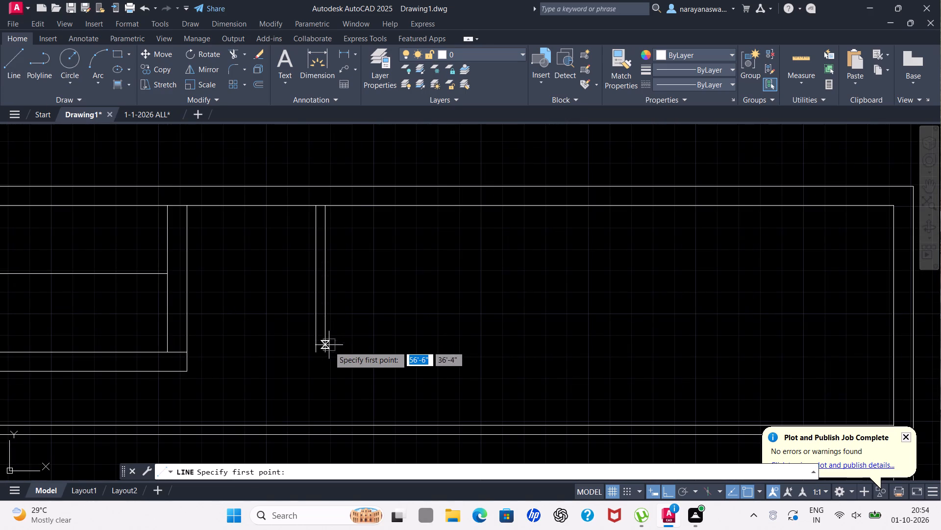
left_click(323, 353)
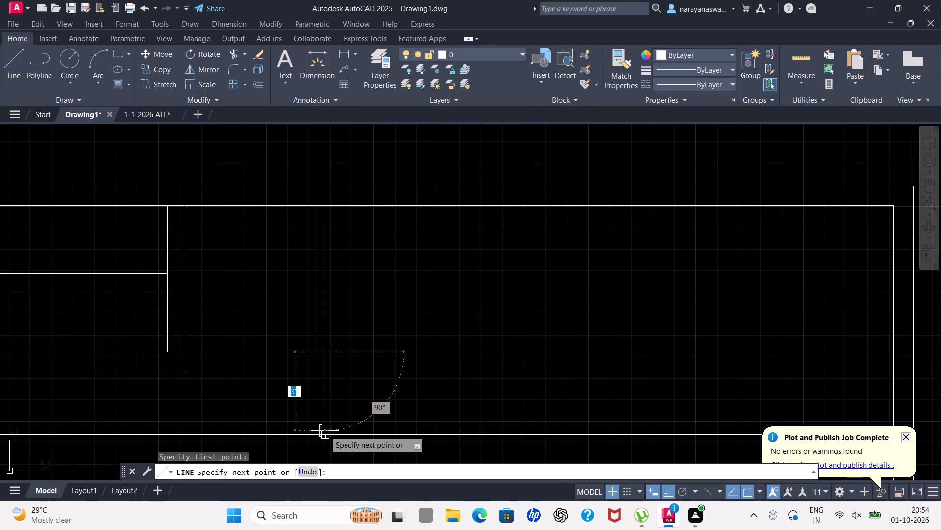
left_click(325, 432)
key("Escape")
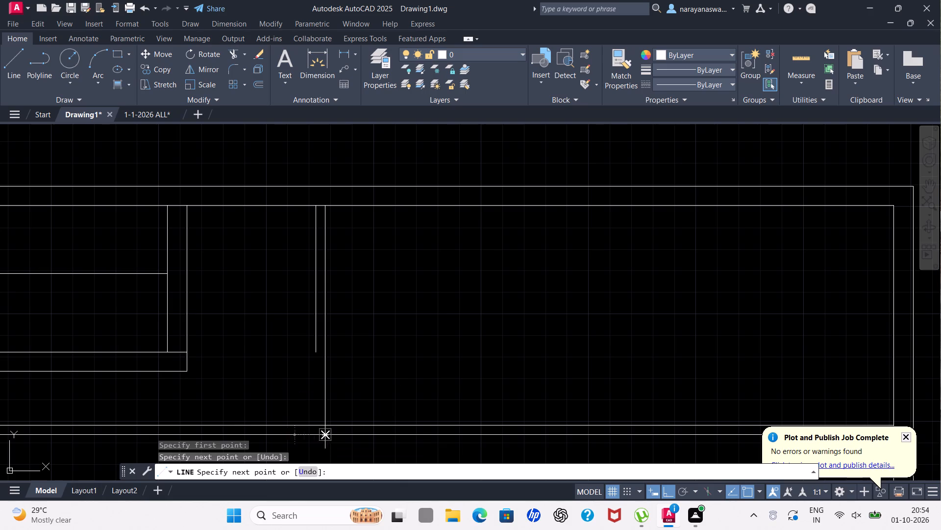
key("space")
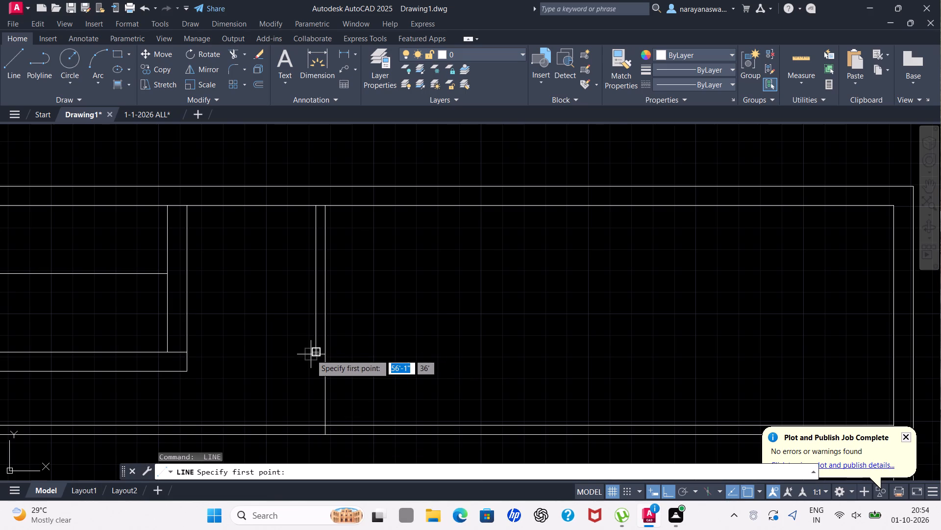
left_click(312, 356)
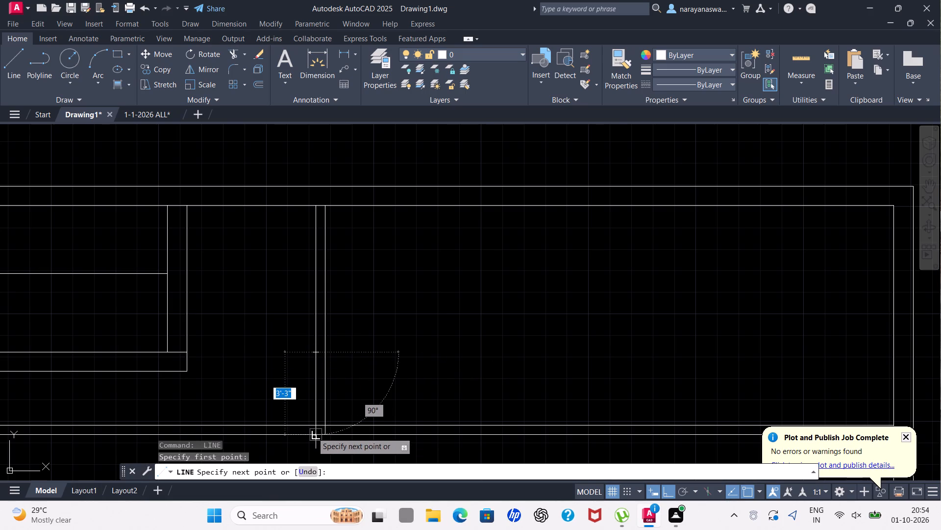
left_click(312, 432)
key("Escape")
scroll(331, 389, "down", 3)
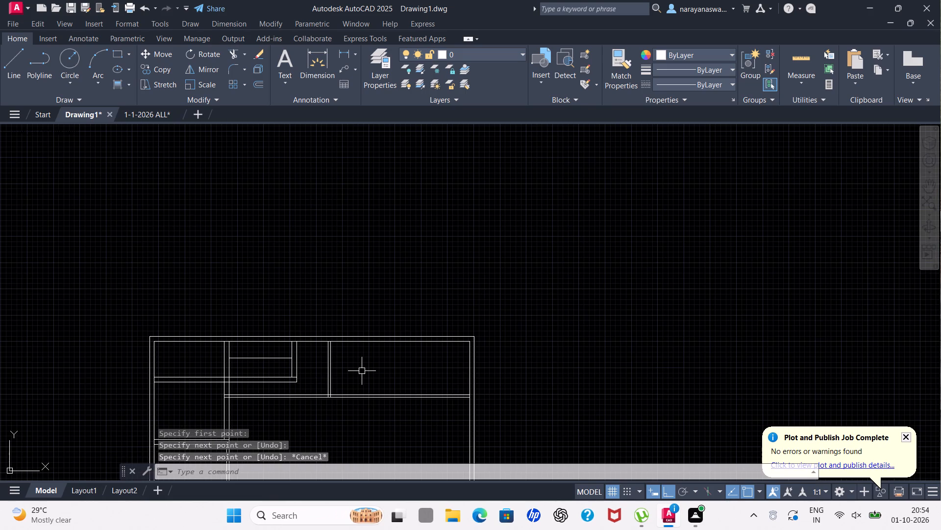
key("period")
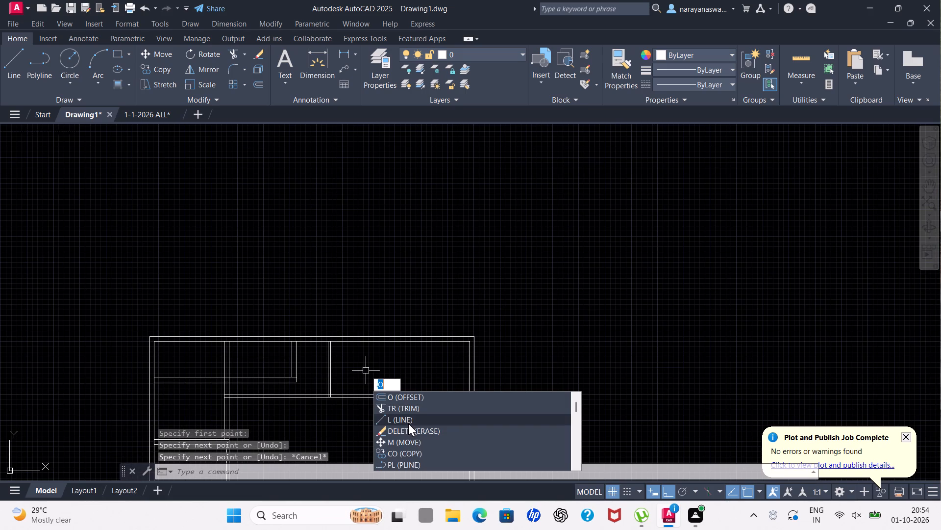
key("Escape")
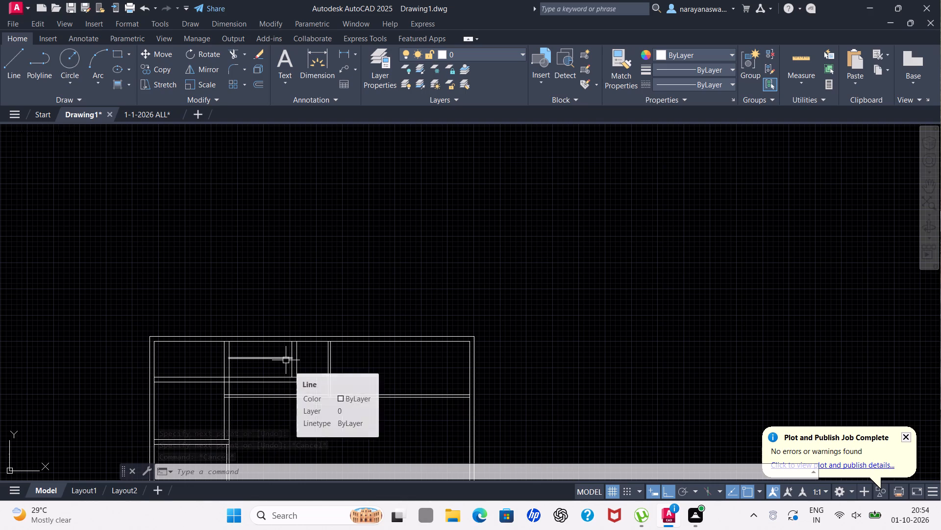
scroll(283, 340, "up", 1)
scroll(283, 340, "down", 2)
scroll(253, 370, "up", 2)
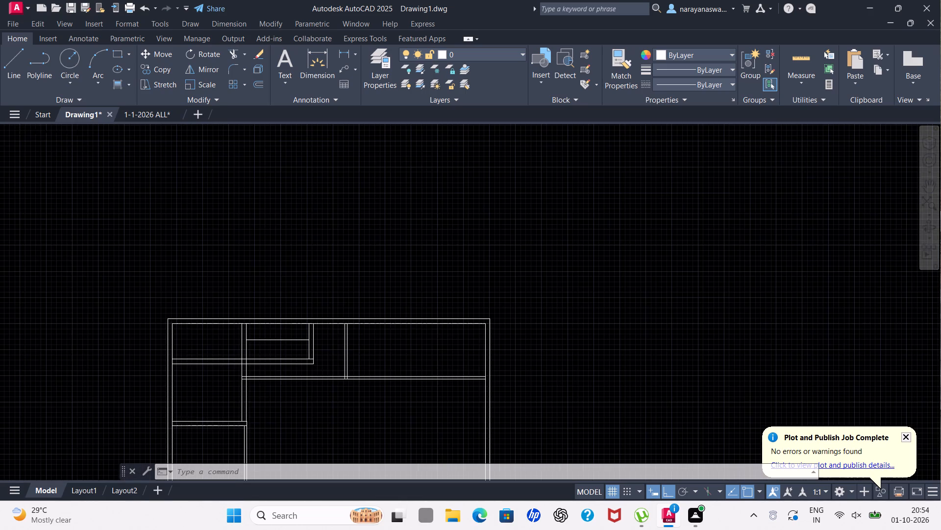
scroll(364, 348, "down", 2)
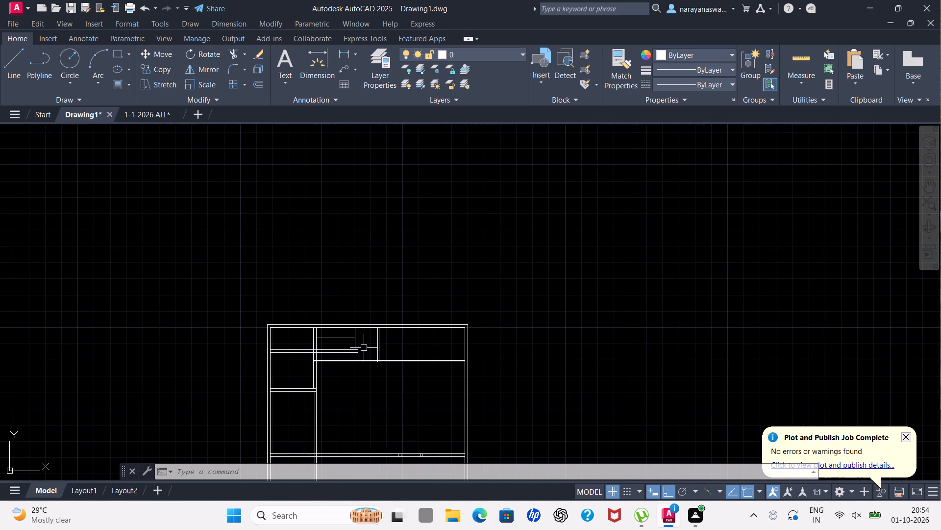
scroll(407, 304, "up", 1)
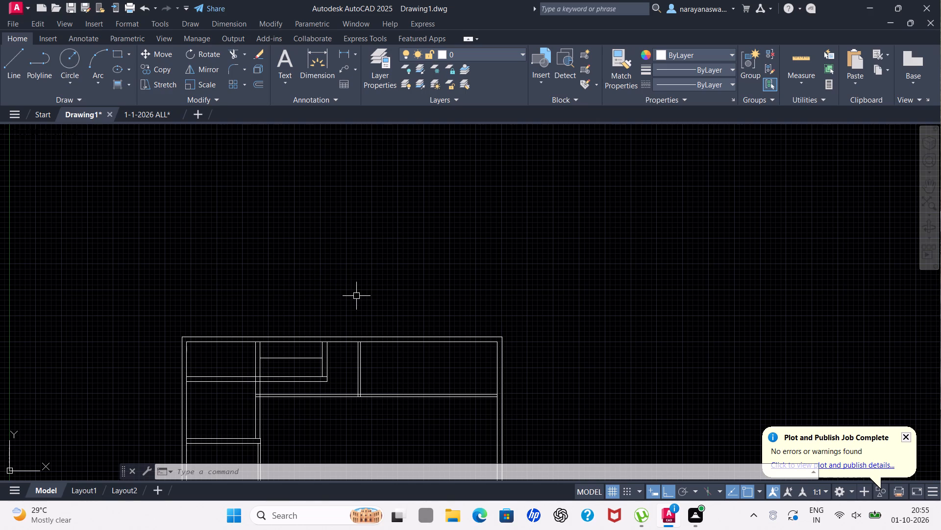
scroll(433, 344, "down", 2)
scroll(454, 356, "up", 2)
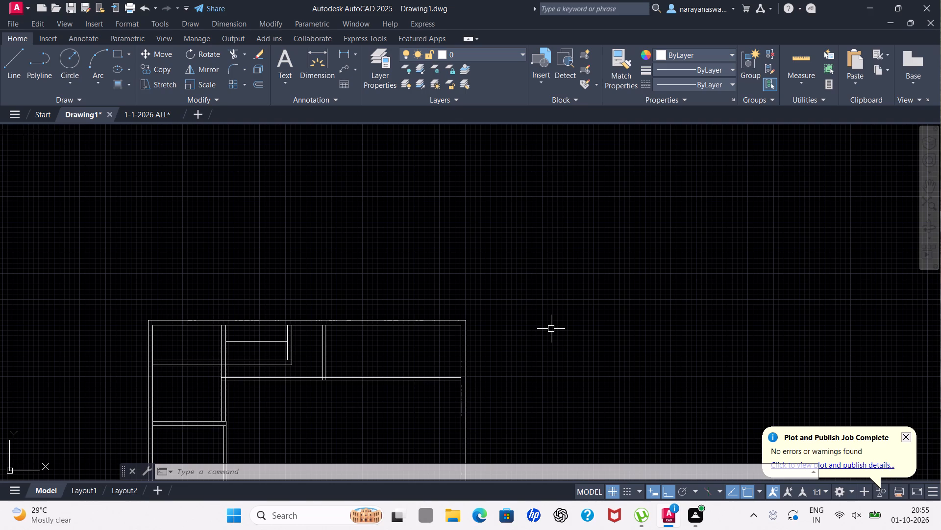
Draw a vertical line from the lower right corner of the 9" upper partitions down to the new horizontal partition.
left_click(4, 64)
scroll(283, 385, "up", 2)
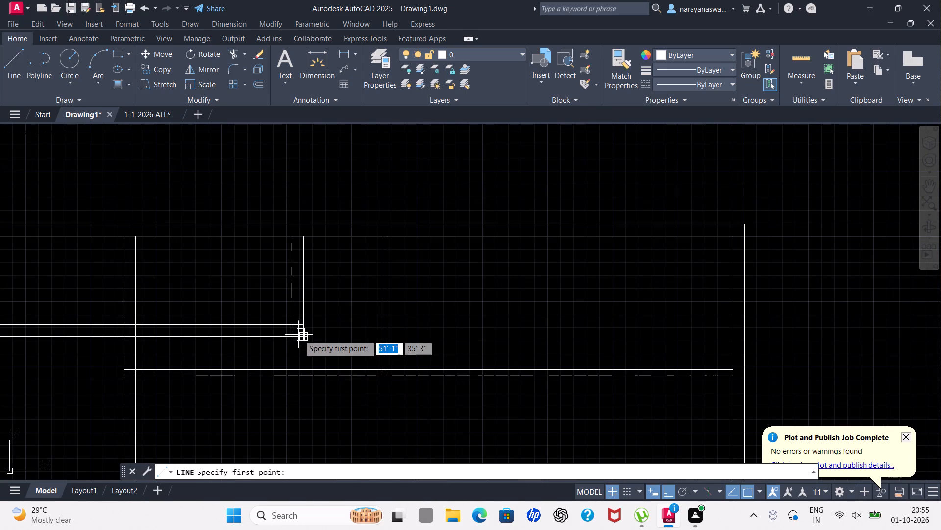
left_click_drag(301, 333, 301, 340)
left_click(302, 373)
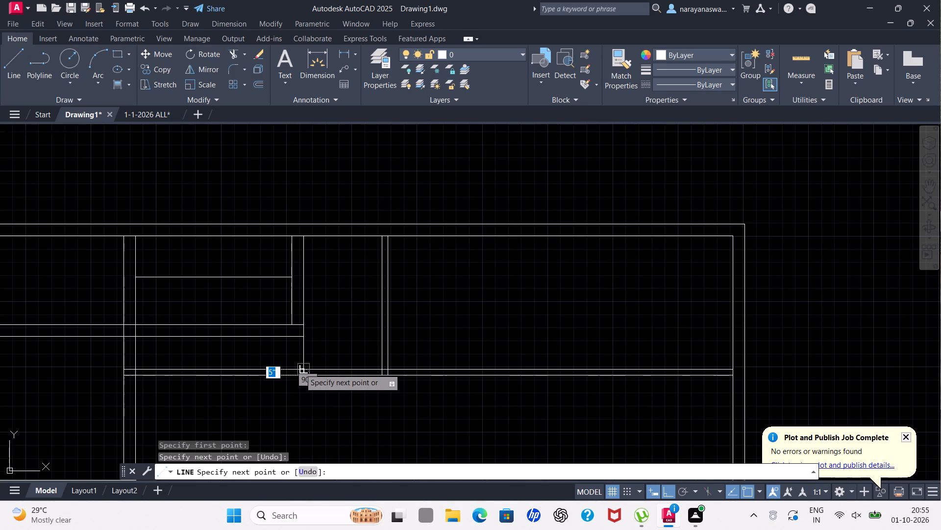
key("Escape")
scroll(376, 337, "down", 2)
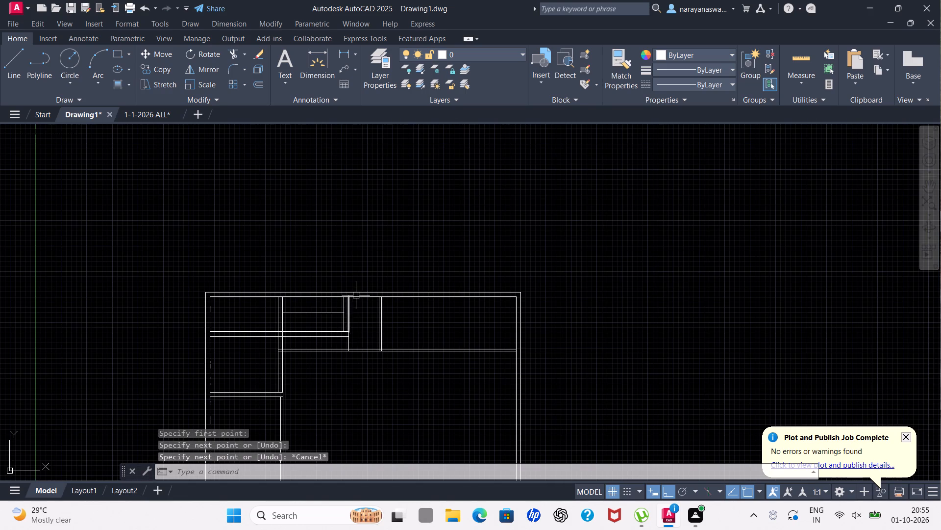
Offset both segments of the 4.5" vertical partition's right face 11' to the right, toward the right outer wall.
scroll(432, 325, "down", 1)
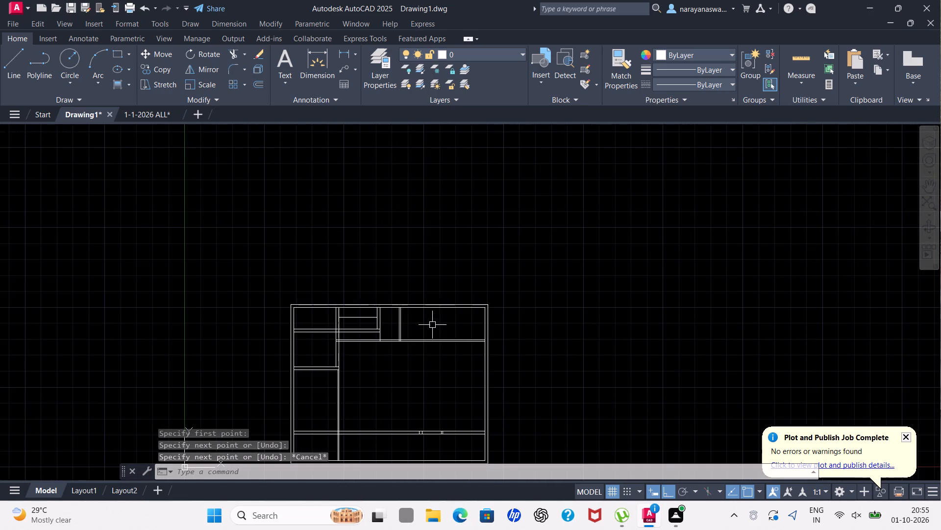
scroll(441, 322, "up", 1)
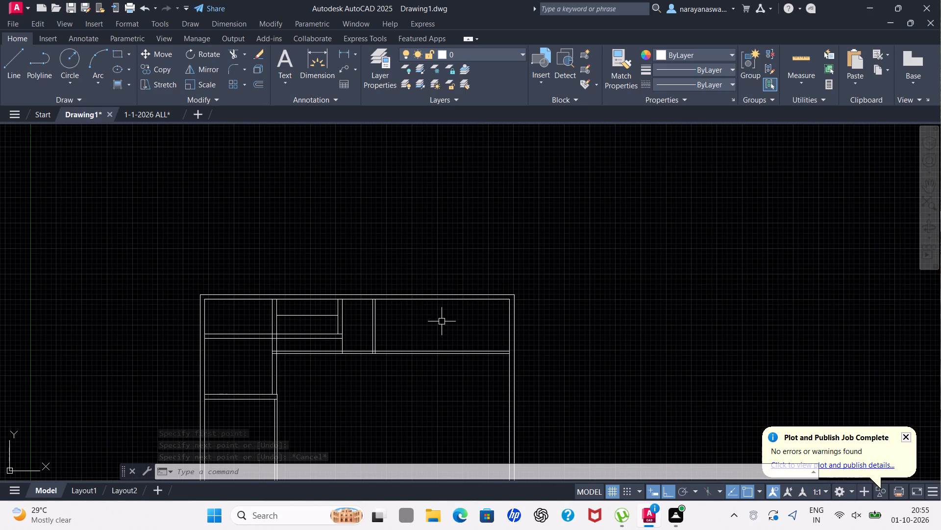
scroll(475, 278, "up", 1)
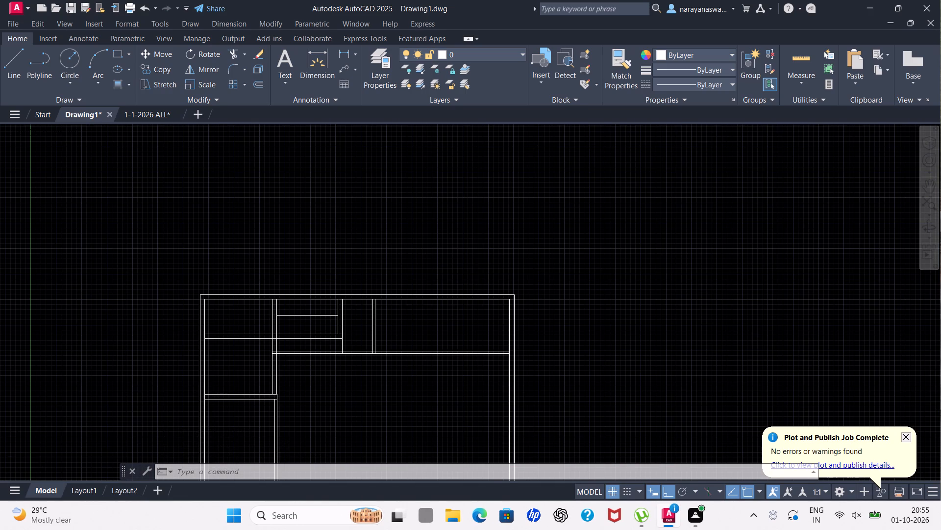
scroll(476, 282, "down", 1)
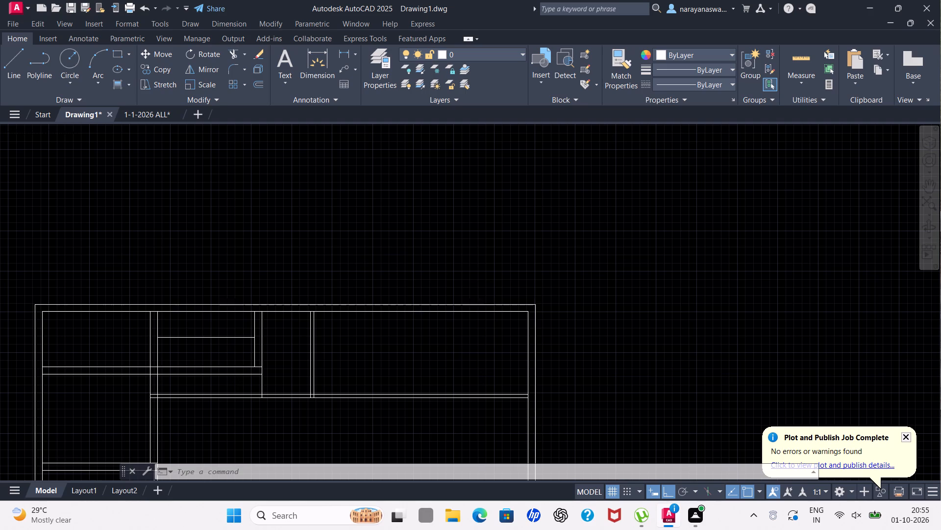
scroll(477, 304, "up", 1)
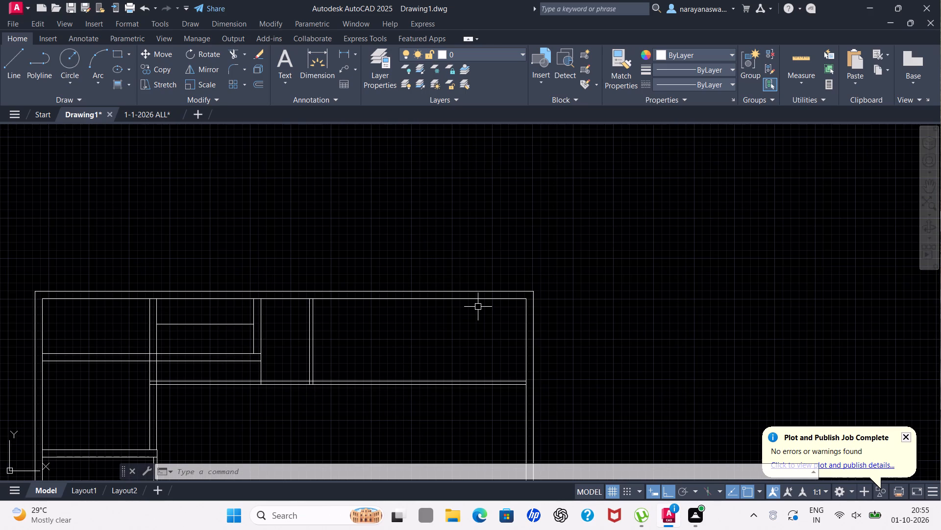
key("o")
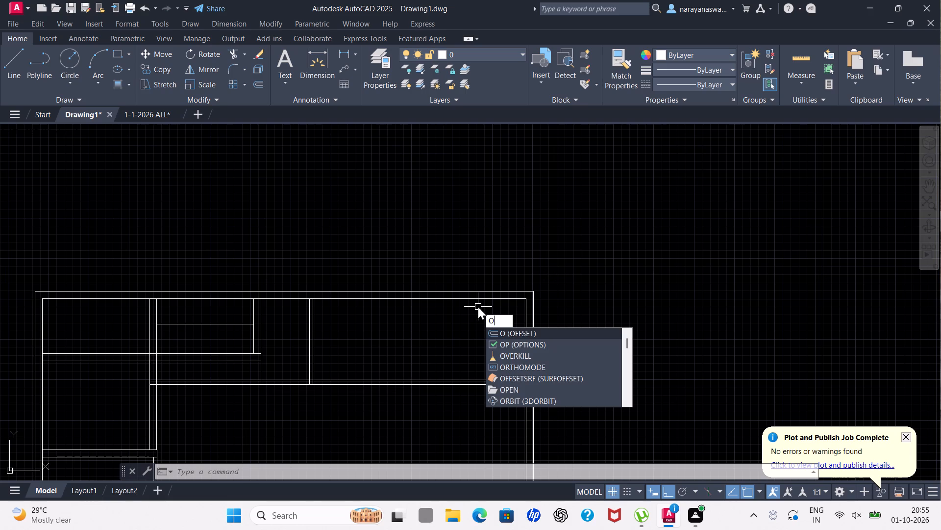
key("f")
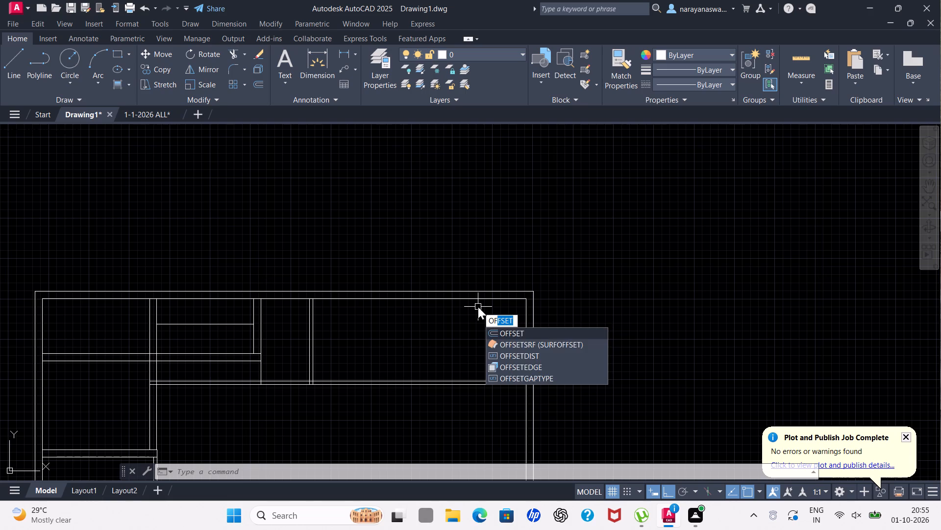
key("Return")
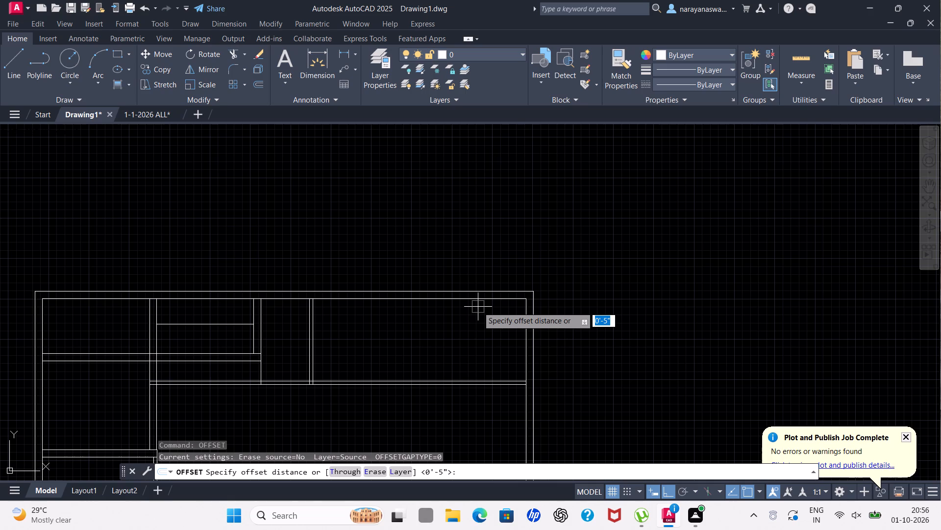
type("11")
key("apostrophe")
key("Return")
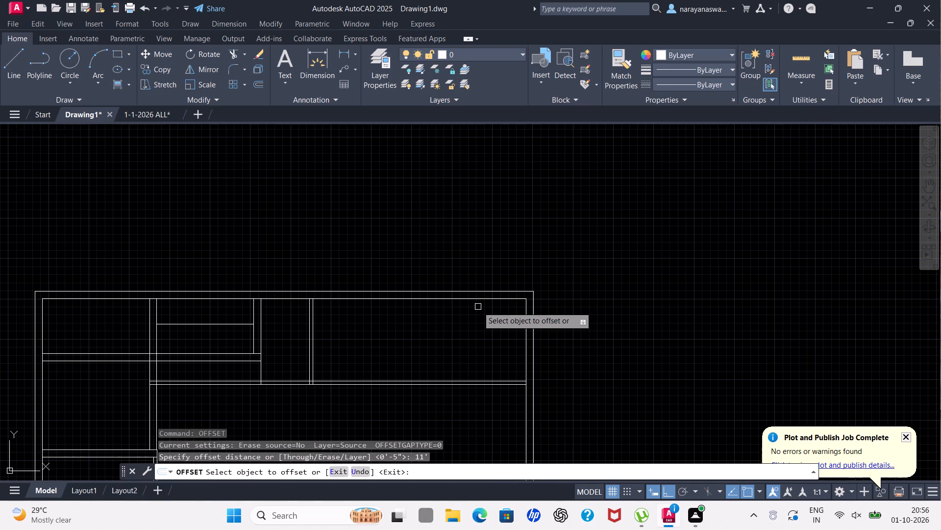
scroll(315, 336, "up", 1)
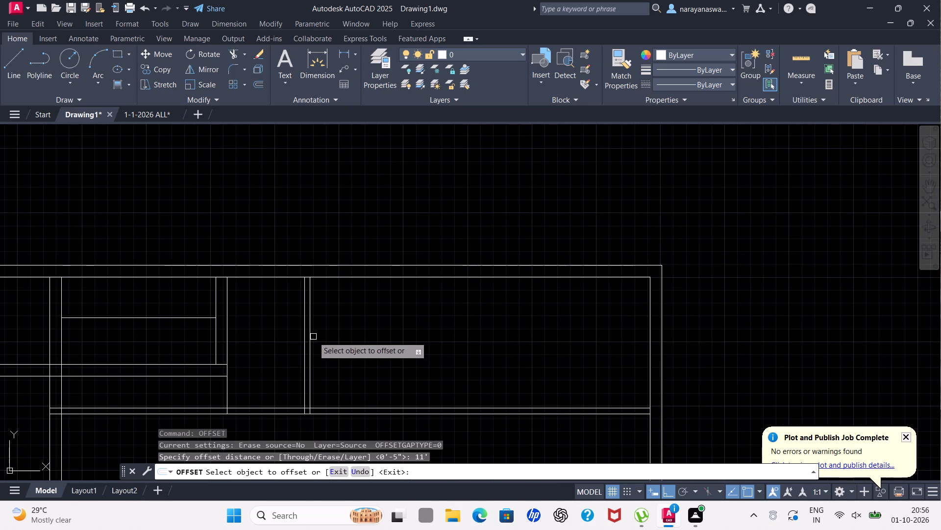
left_click(312, 340)
left_click(393, 348)
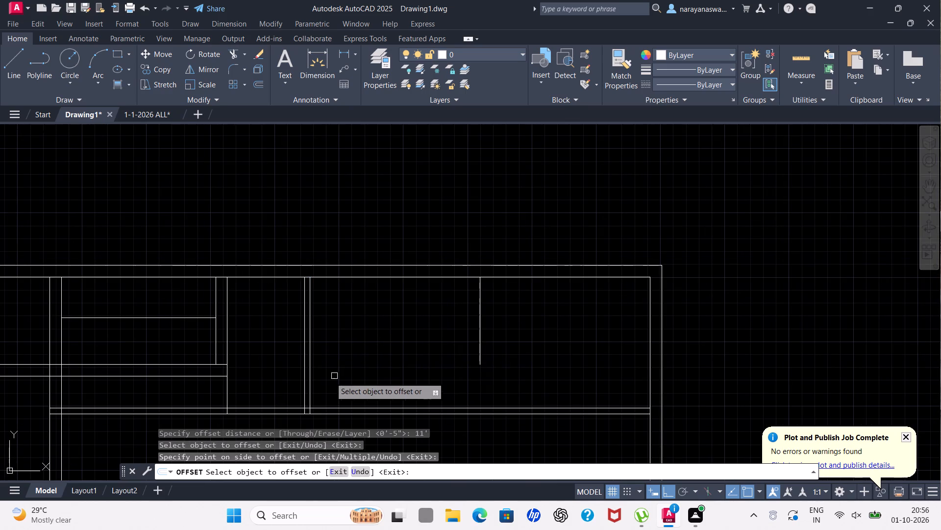
left_click(311, 379)
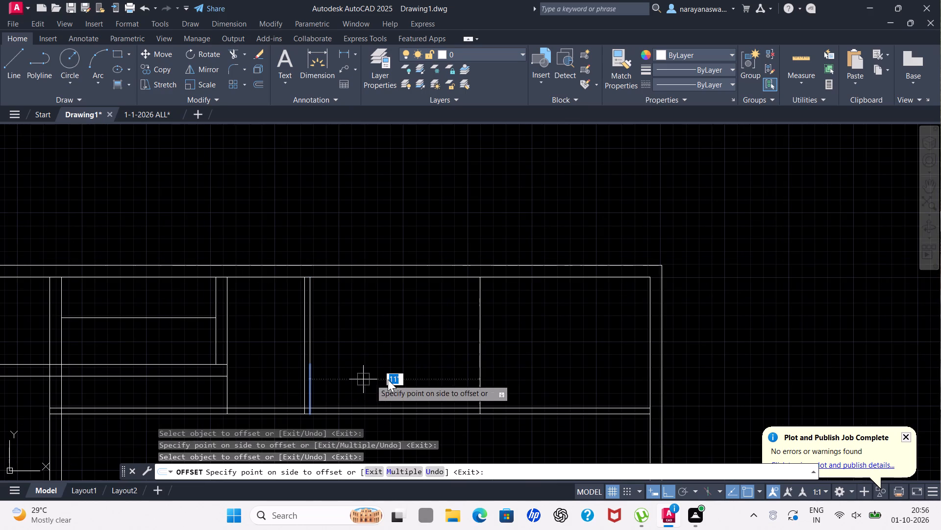
left_click(403, 382)
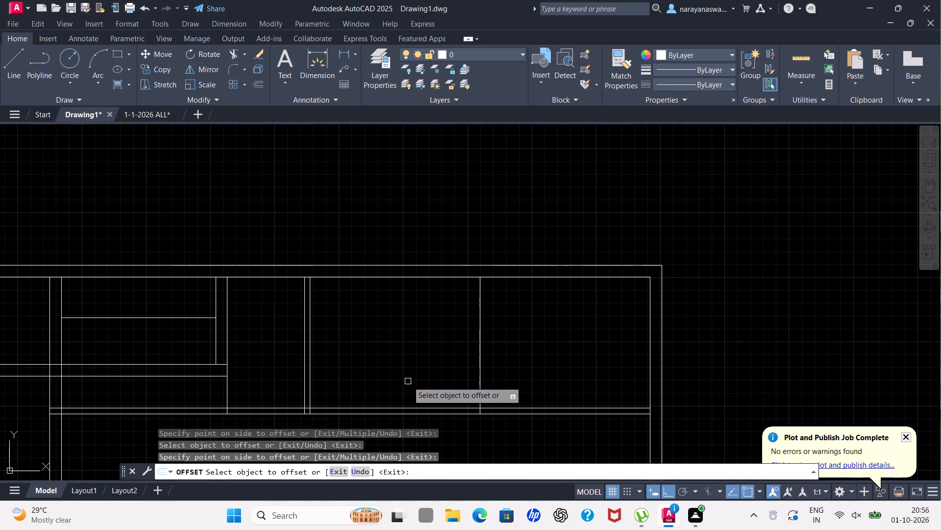
key("Escape")
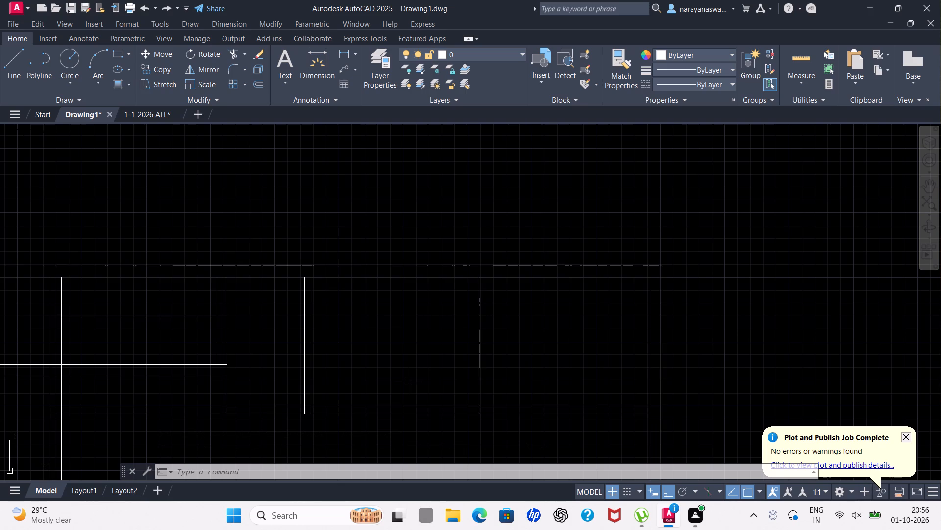
Offset both segments of the new vertical line 9" to the right to form a 9" partition.
key("space")
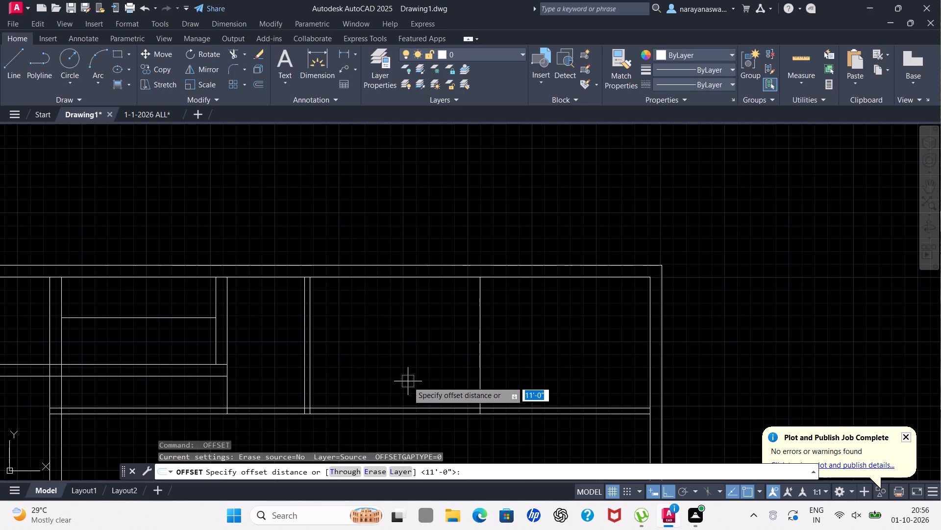
key("9")
key("shift+quotedbl")
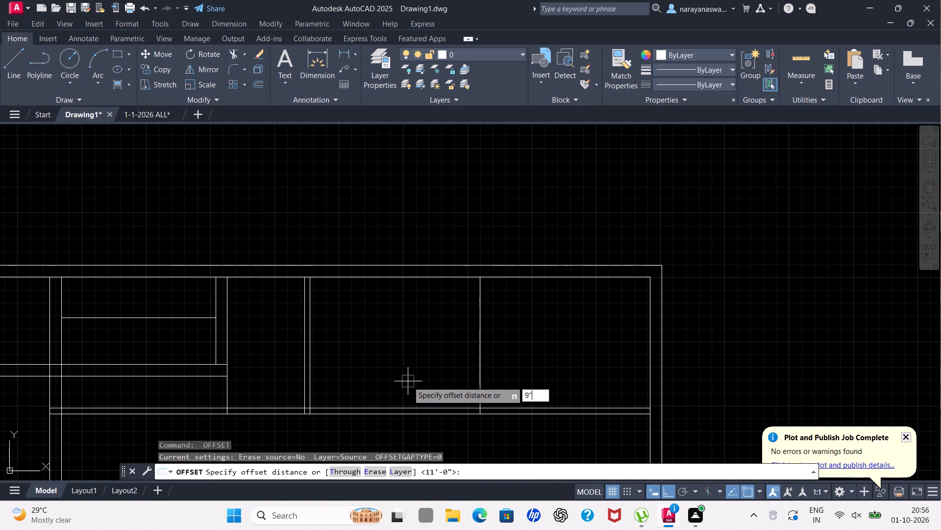
key("Return")
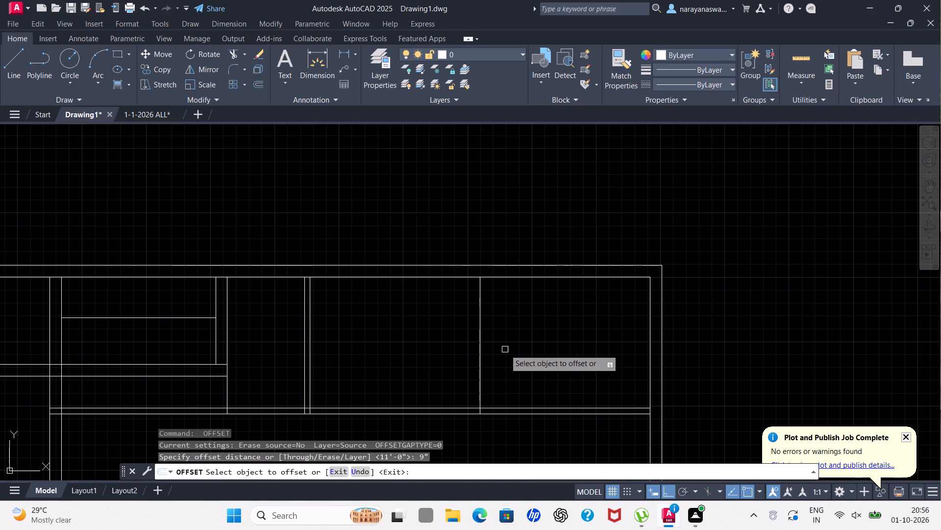
left_click(479, 349)
left_click(509, 340)
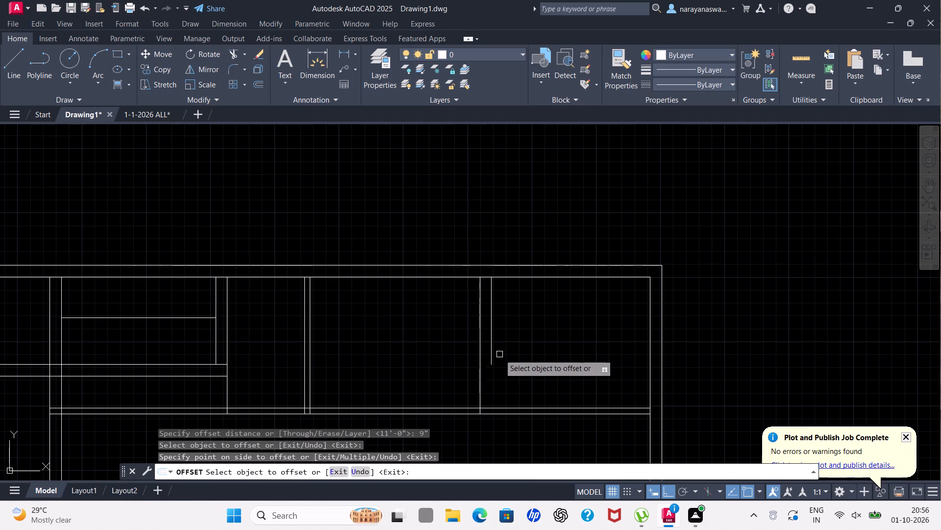
left_click(482, 384)
left_click(512, 379)
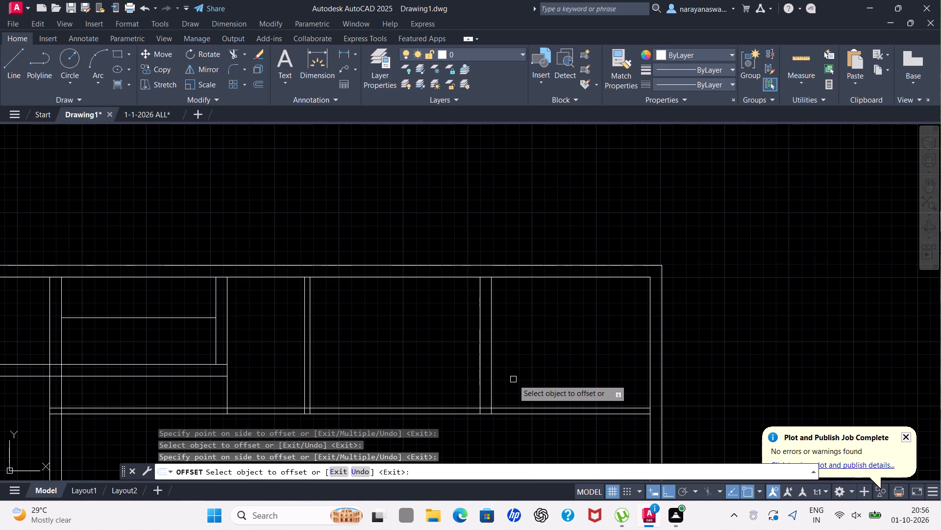
key("Escape")
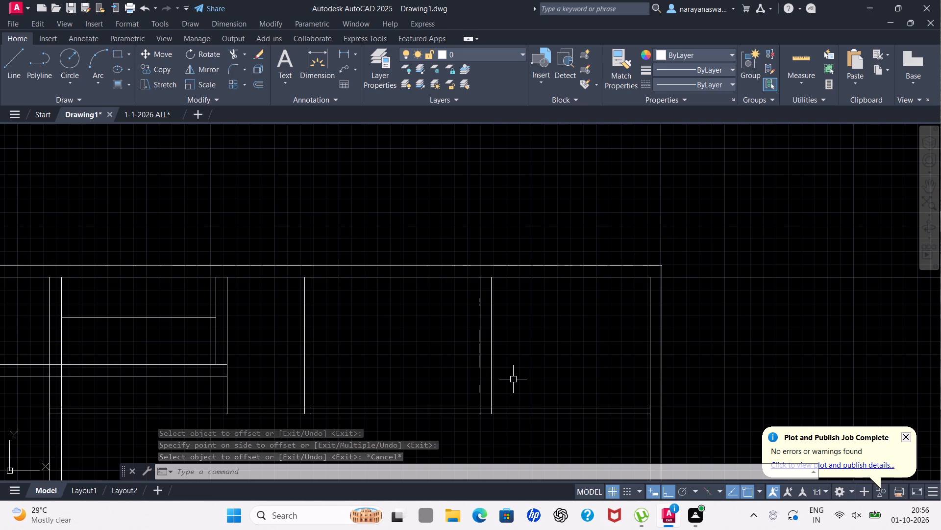
Measure the width and depth of the upper room between the 4.5" vertical partition and the new 9" partition.
scroll(513, 379, "down", 2)
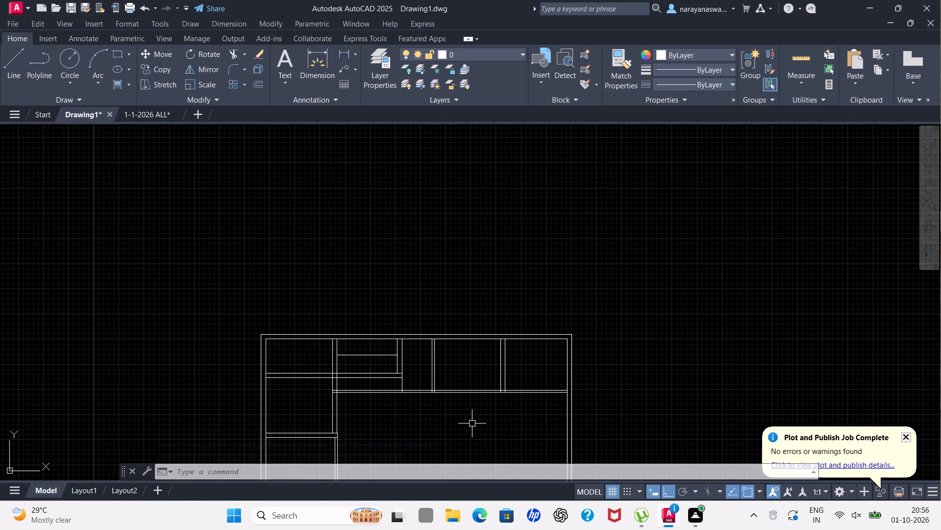
scroll(482, 367, "up", 1)
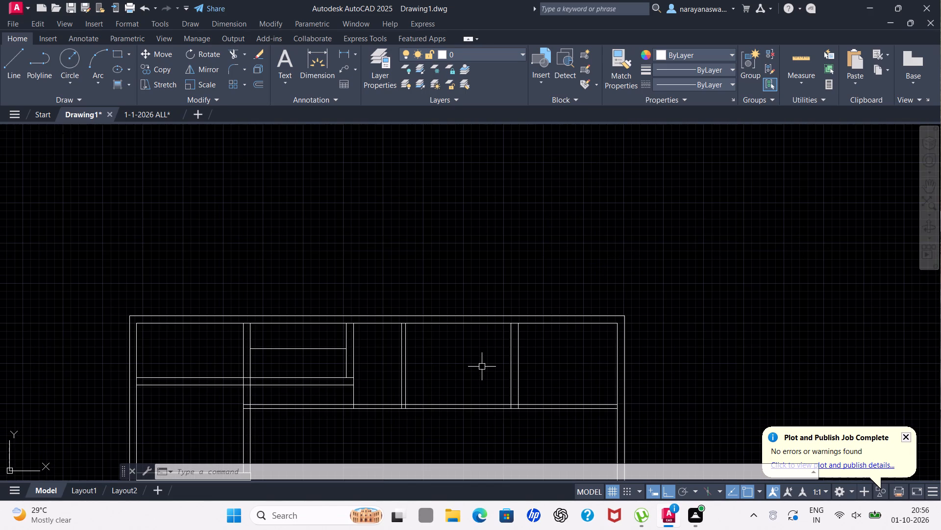
left_click(807, 50)
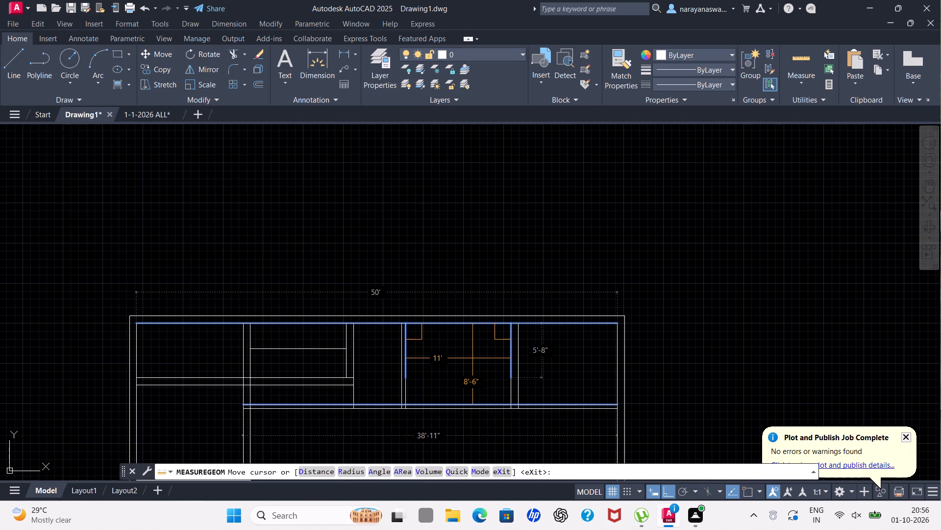
scroll(472, 358, "up", 2)
scroll(472, 358, "down", 2)
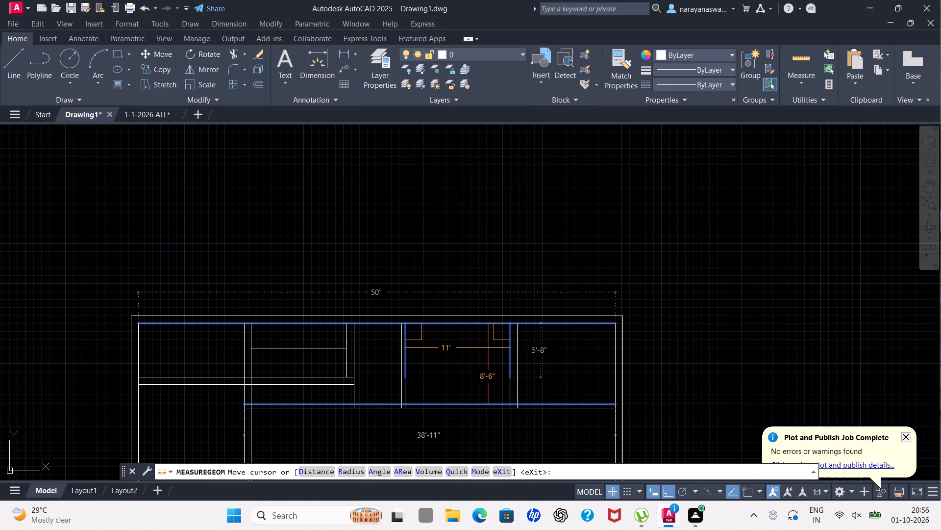
scroll(489, 348, "up", 2)
scroll(489, 348, "down", 2)
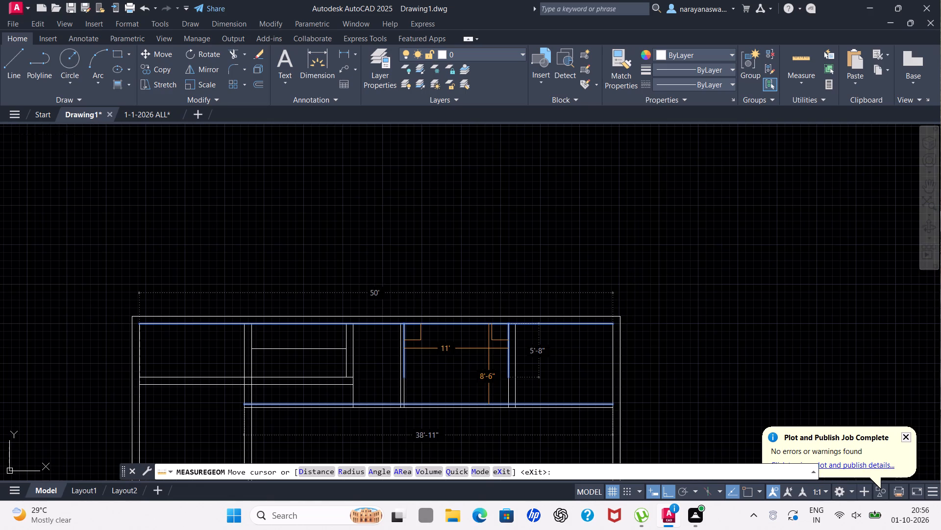
key("Escape")
Trim the horizontal partition's two lines from the 4.5" vertical partition to the right outer wall, on both sides of the new 9" partition.
type("tr")
key("Return")
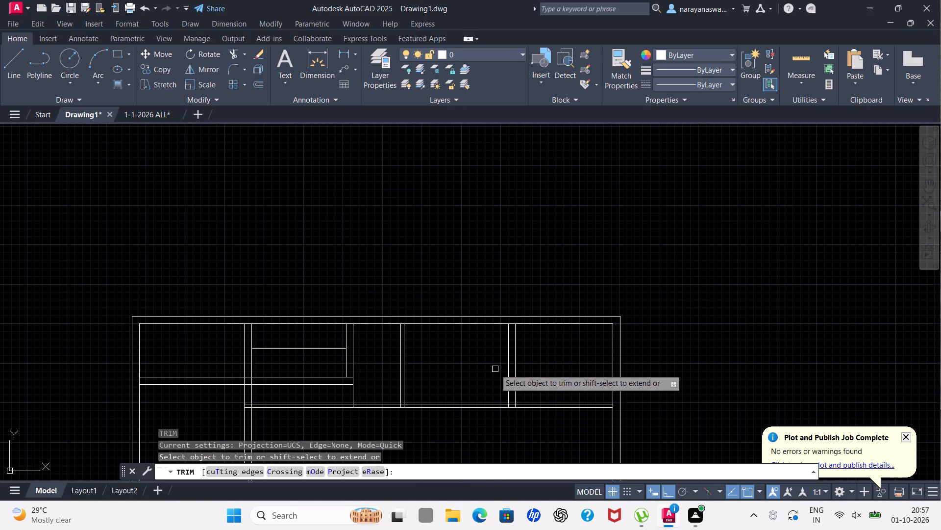
left_click_drag(481, 370, 457, 423)
left_click_drag(563, 387, 550, 417)
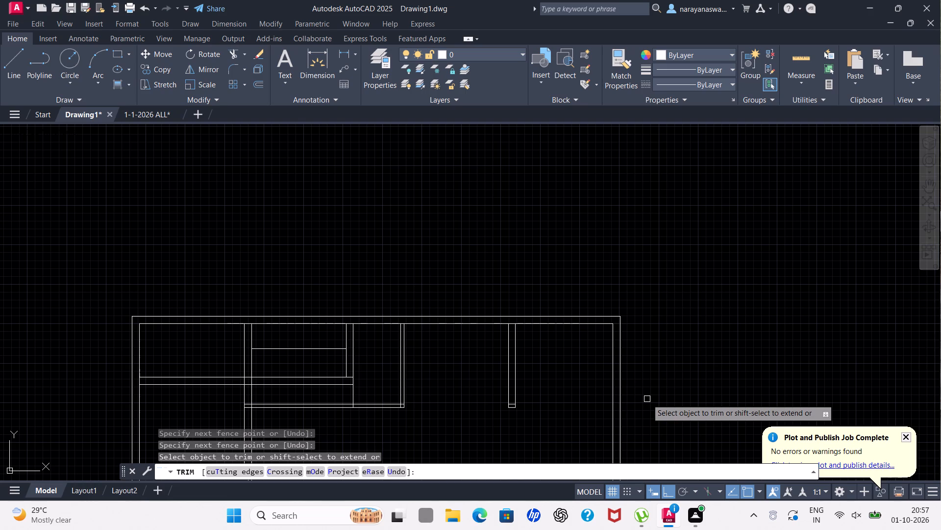
key("Escape")
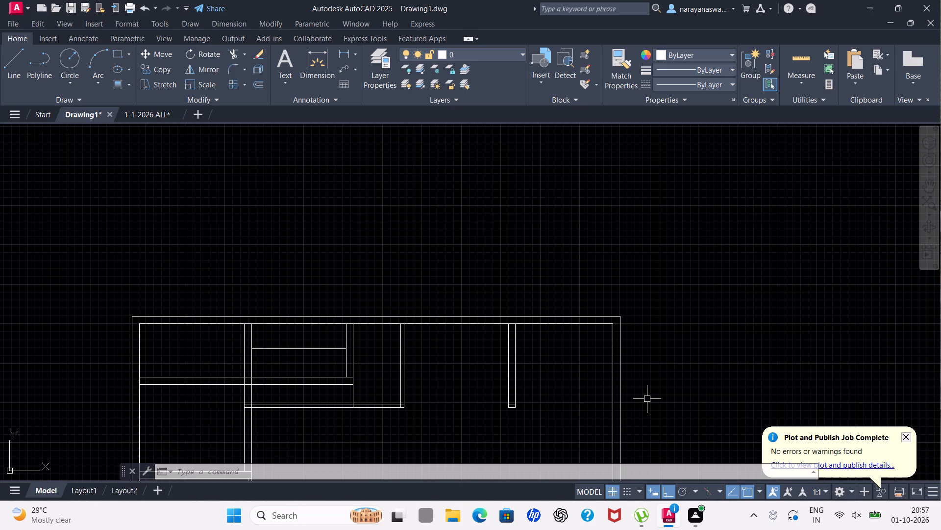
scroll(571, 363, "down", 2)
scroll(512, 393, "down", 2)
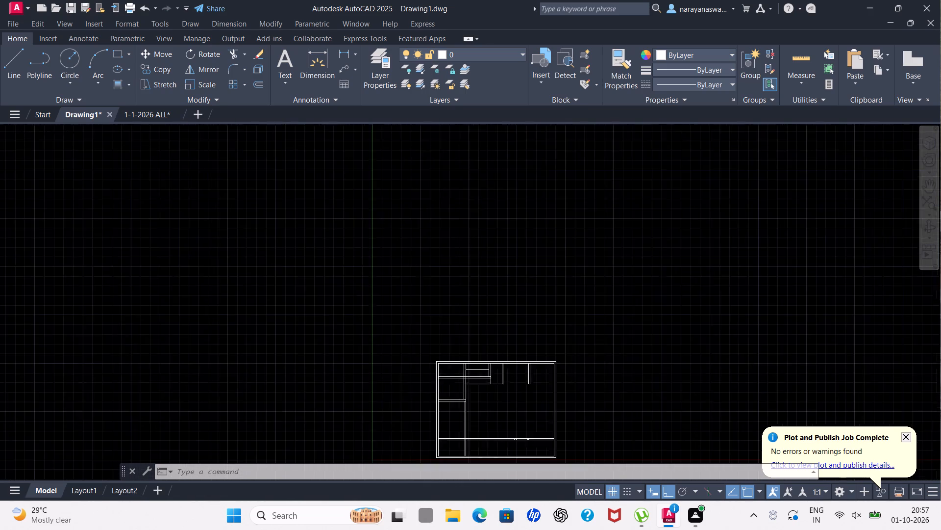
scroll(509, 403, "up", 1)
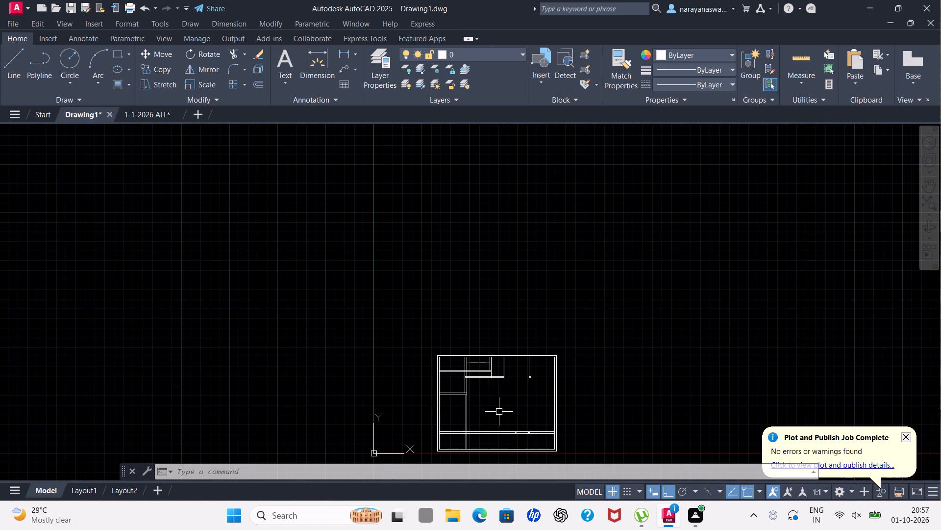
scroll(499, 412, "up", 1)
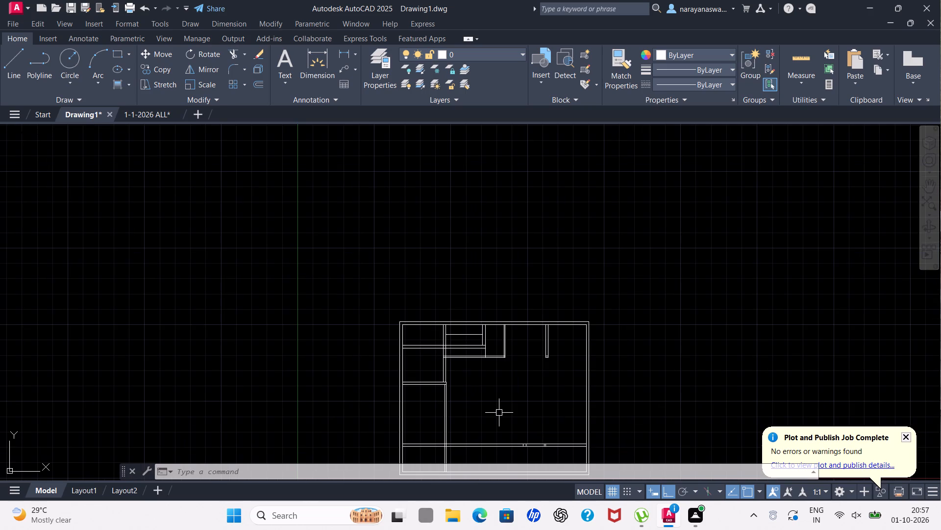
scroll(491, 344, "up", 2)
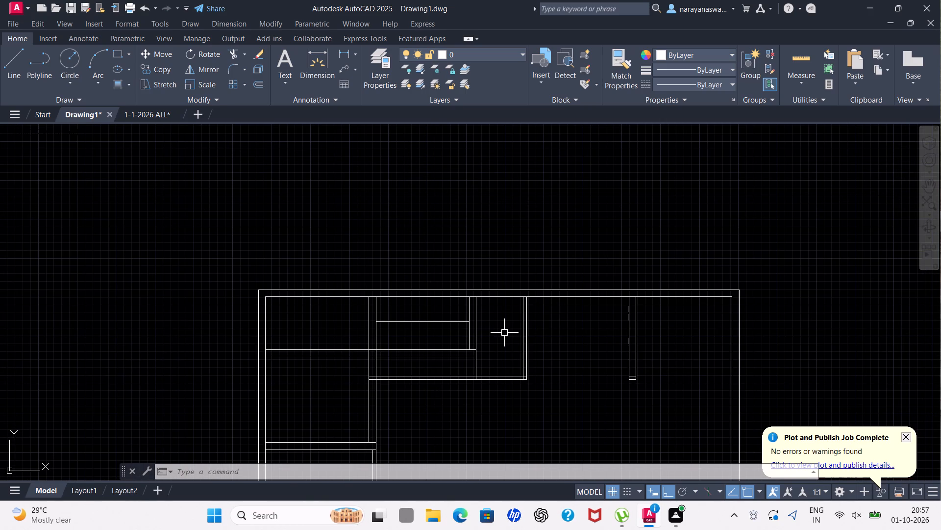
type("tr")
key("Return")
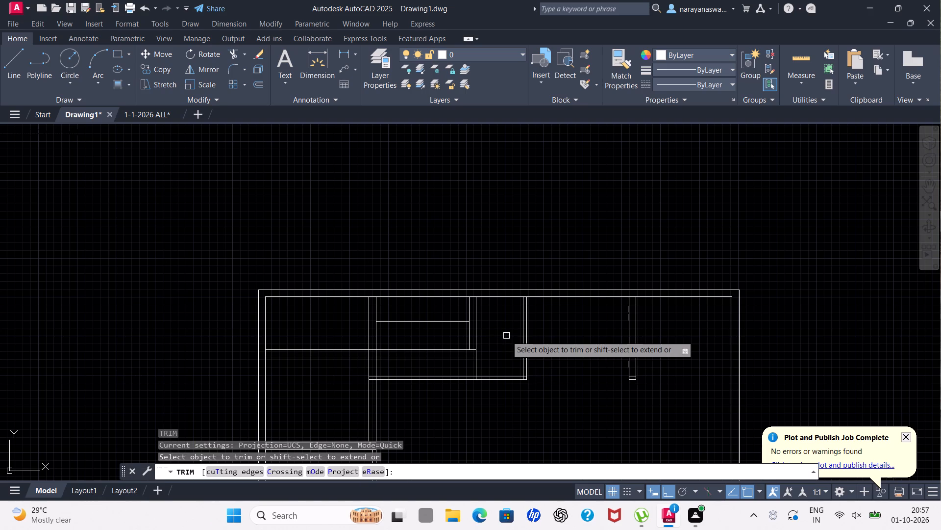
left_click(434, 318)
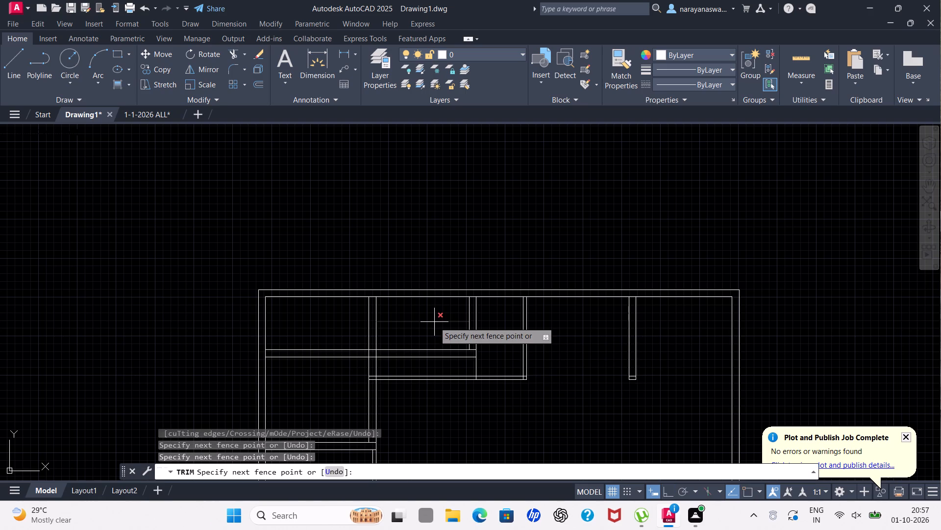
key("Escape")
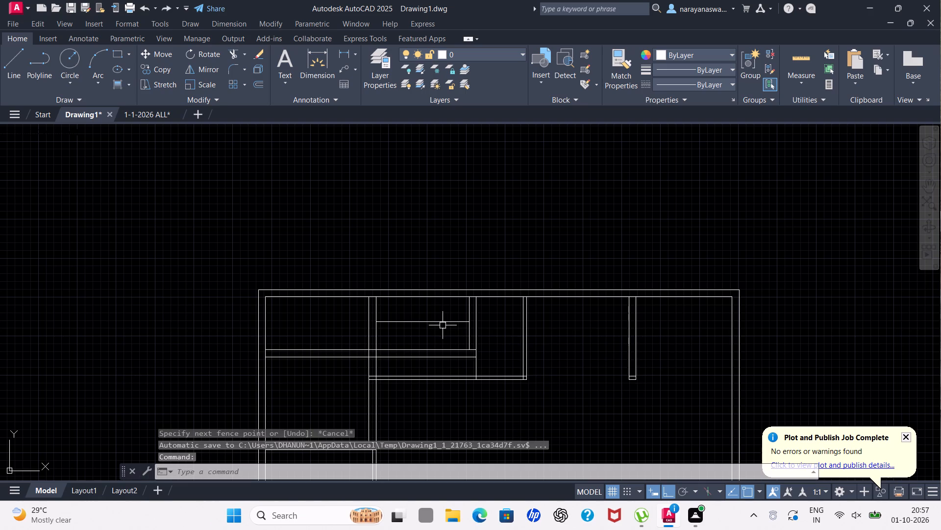
Measure the spacing around the single horizontal line inside the small upper room.
left_click(807, 68)
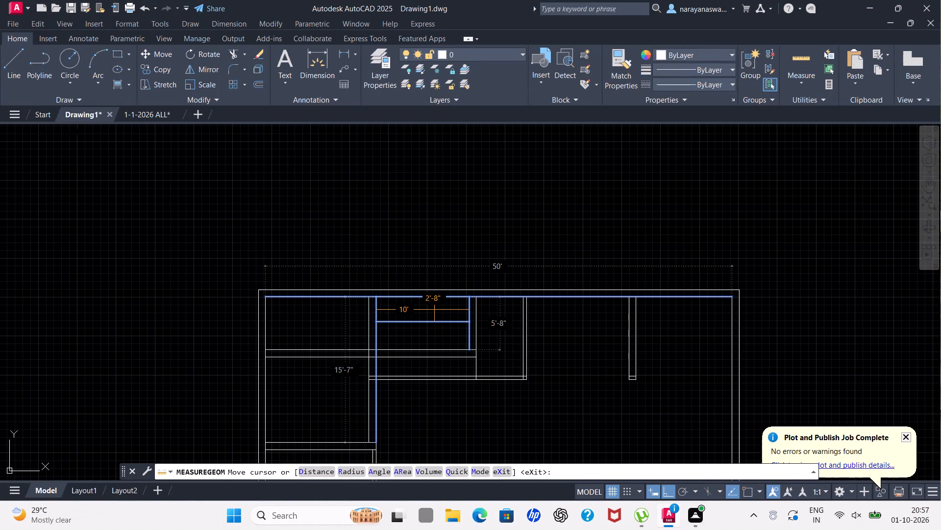
key("Escape")
Erase the single horizontal line crossing the small upper room between the two 9" vertical partitions.
left_click(440, 320)
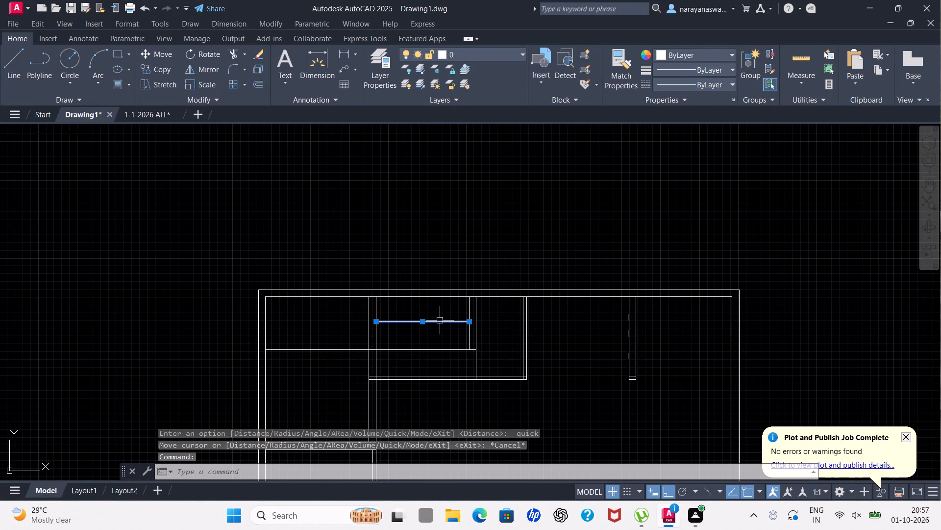
key("Delete")
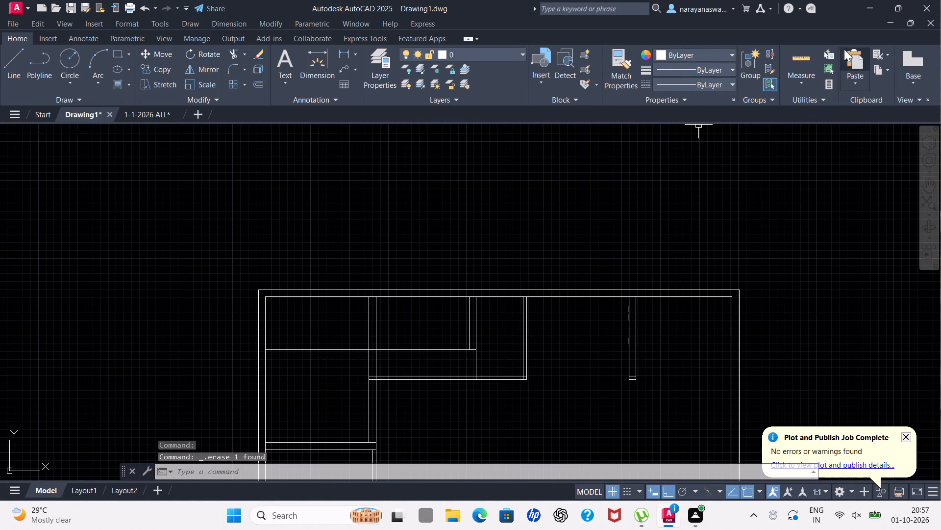
Measure the width and depth of the small upper room between the two 9" vertical partitions.
left_click(807, 66)
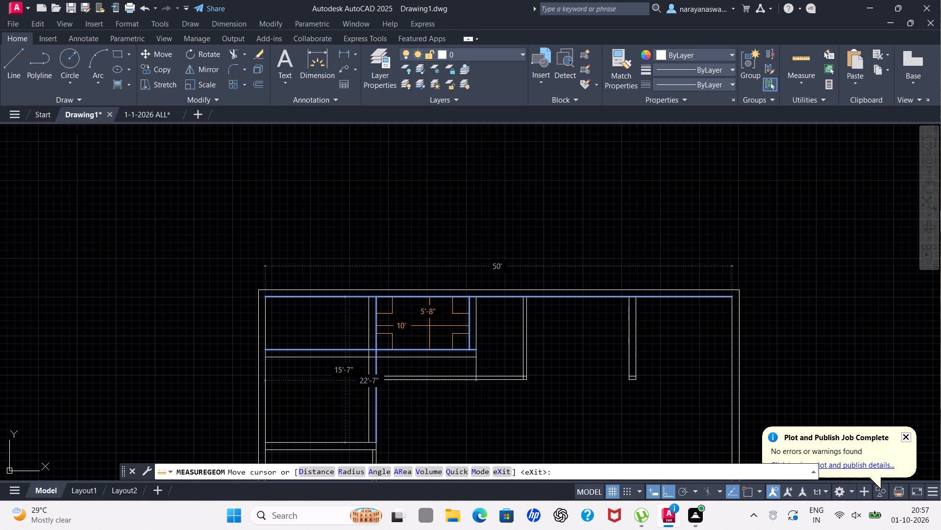
scroll(429, 326, "up", 1)
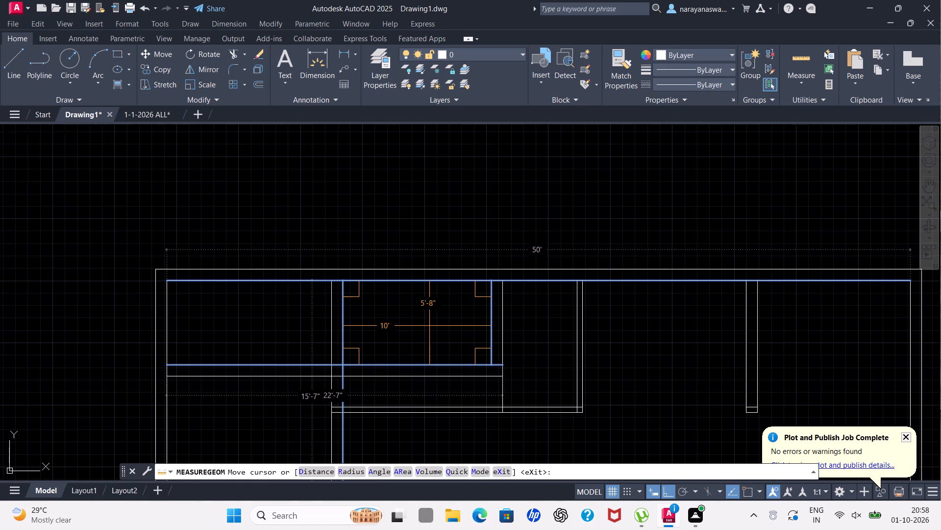
key("Escape")
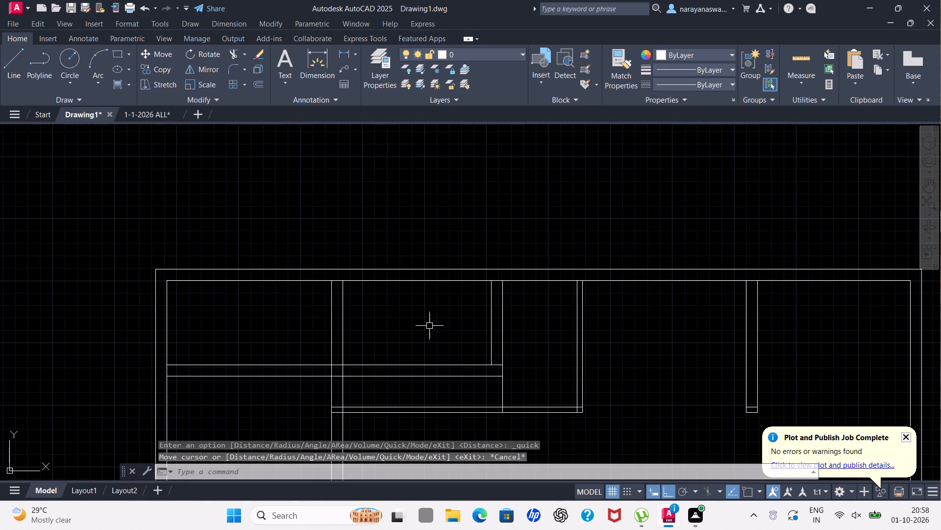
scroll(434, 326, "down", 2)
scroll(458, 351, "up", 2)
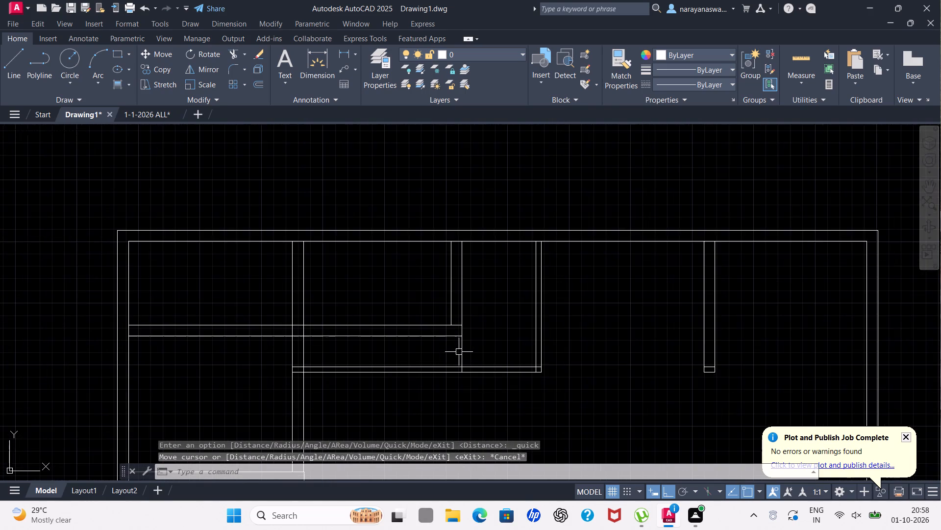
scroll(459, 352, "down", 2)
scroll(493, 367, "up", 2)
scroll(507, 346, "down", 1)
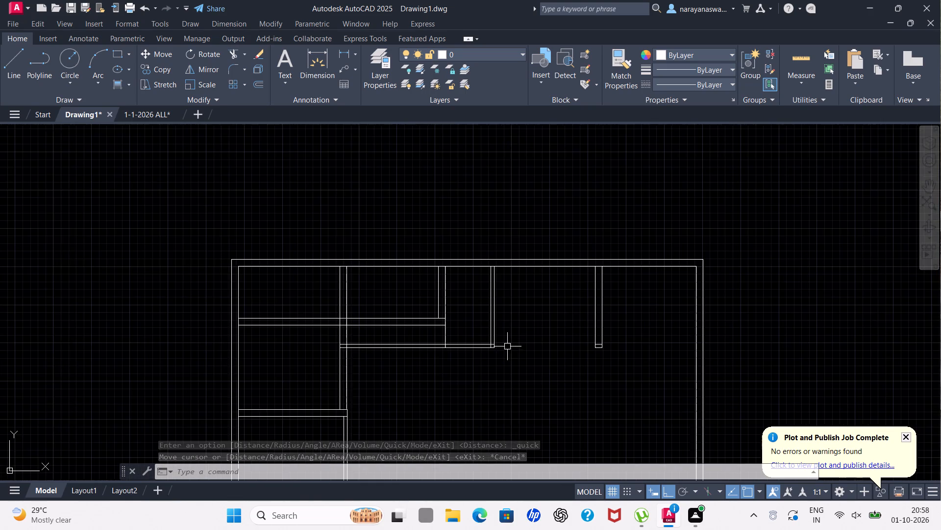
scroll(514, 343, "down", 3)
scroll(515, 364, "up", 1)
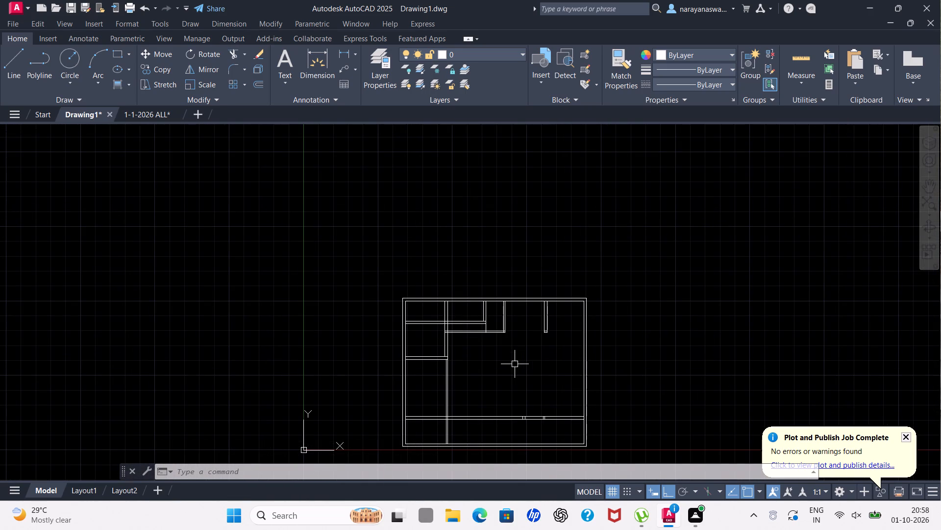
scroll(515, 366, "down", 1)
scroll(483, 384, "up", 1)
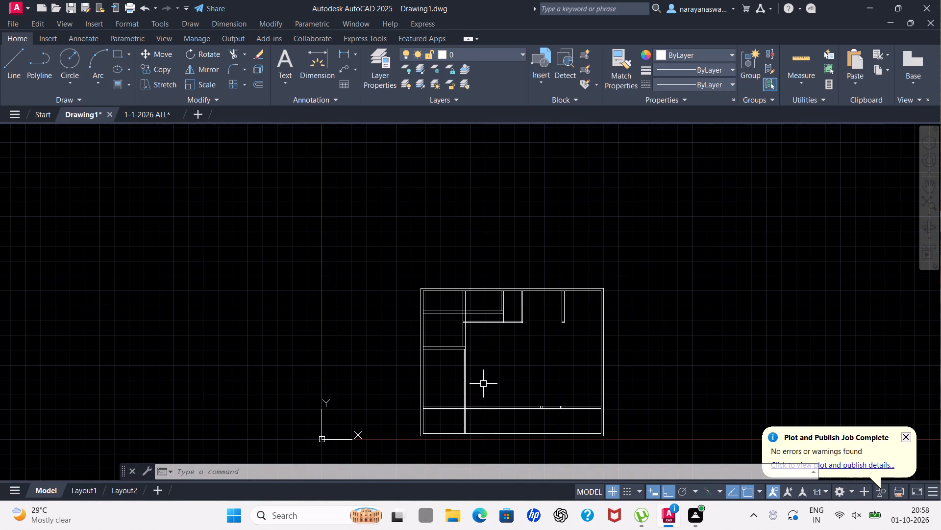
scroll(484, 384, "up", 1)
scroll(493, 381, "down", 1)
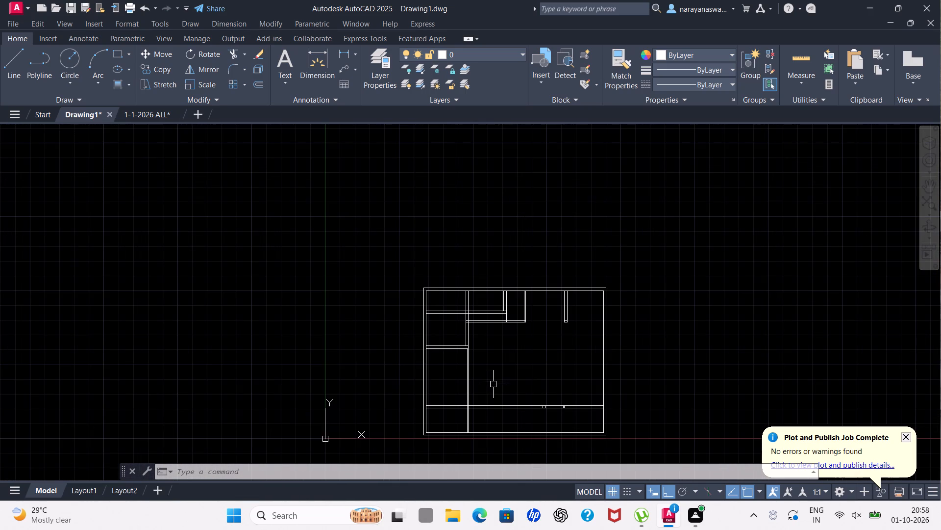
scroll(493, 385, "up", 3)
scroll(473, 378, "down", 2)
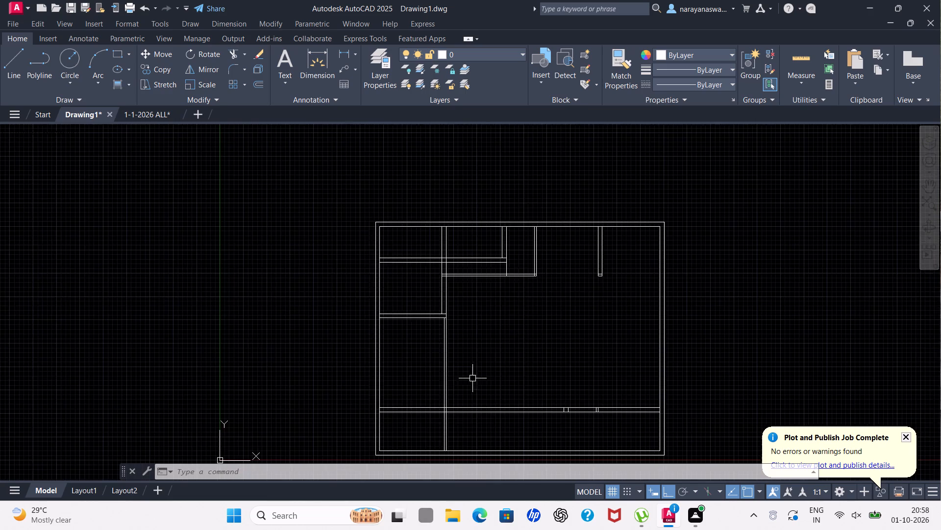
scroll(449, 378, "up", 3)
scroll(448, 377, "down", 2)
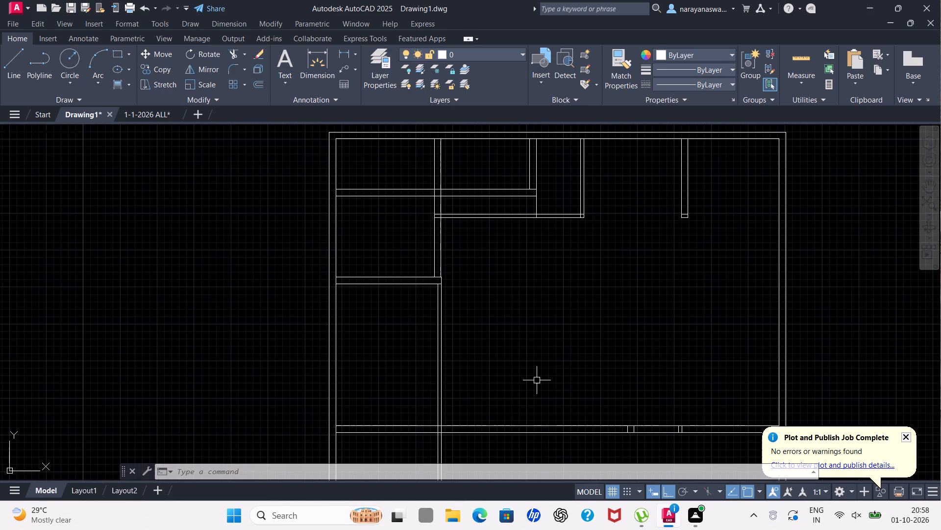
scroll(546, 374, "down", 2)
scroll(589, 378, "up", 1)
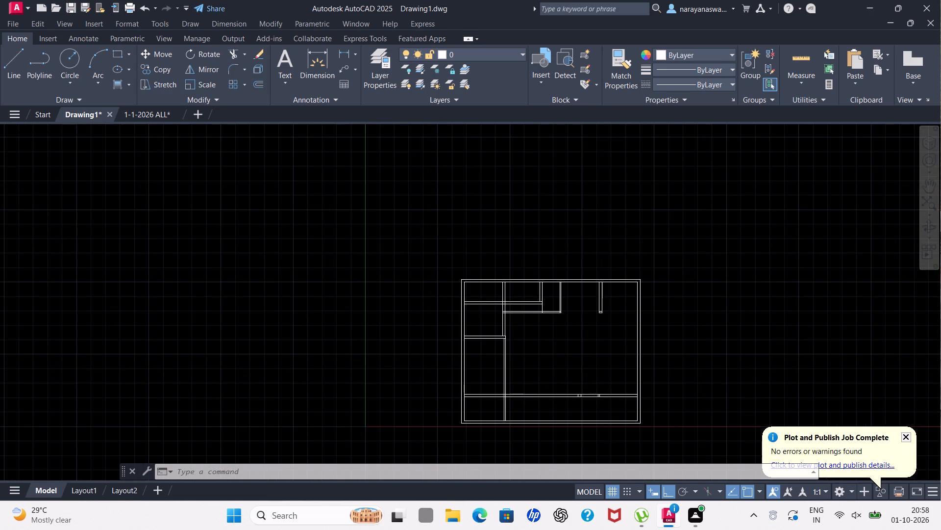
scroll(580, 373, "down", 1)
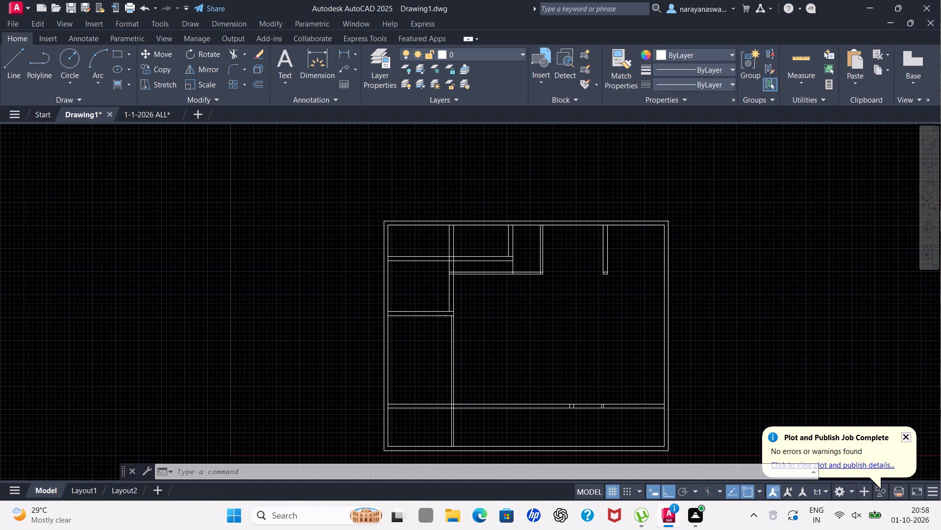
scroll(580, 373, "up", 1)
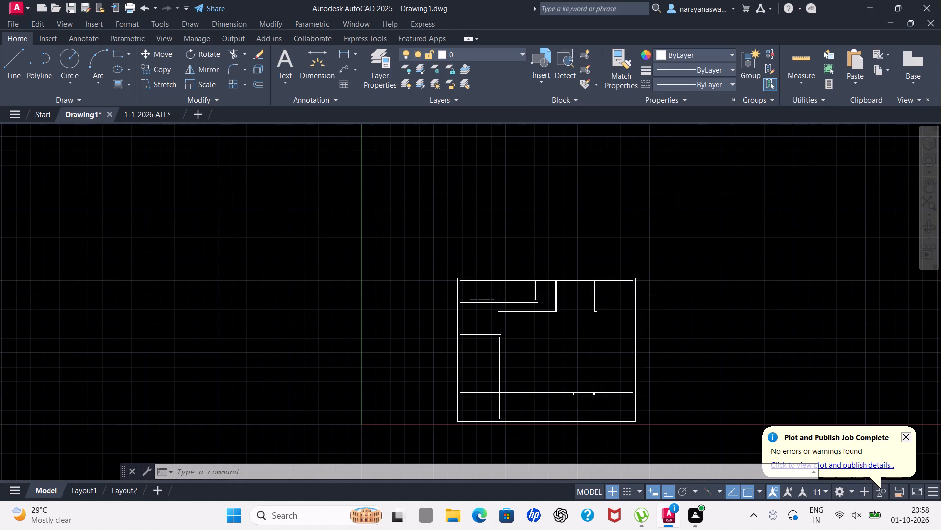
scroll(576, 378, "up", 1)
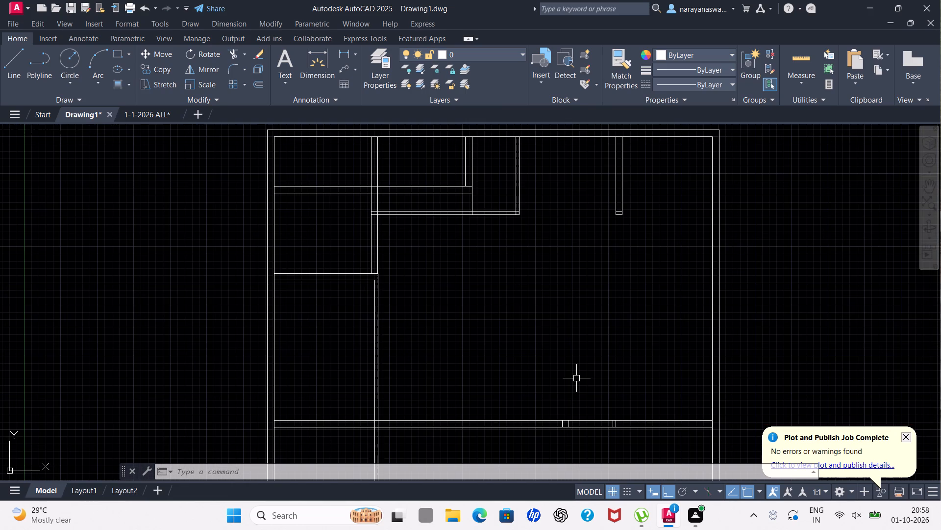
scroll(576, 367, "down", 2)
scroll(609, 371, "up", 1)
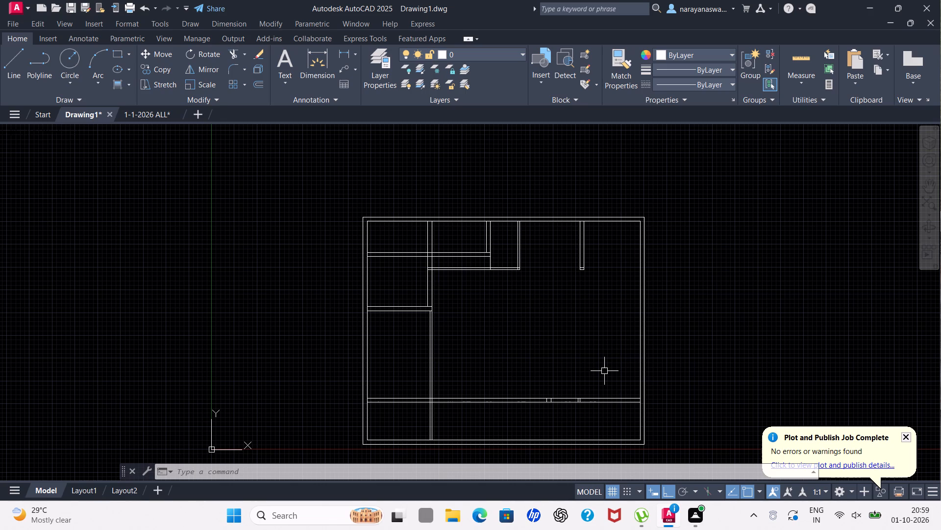
Offset the right face of the lower-left room's 4.5" vertical partition 5' to the right, into the central space.
type("of")
key("Return")
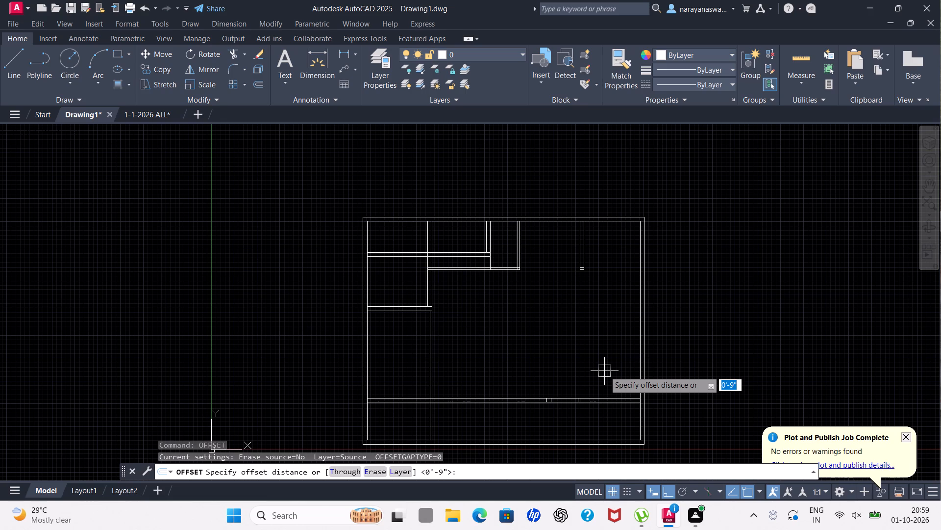
key("5")
key("apostrophe")
key("Return")
scroll(436, 349, "up", 1)
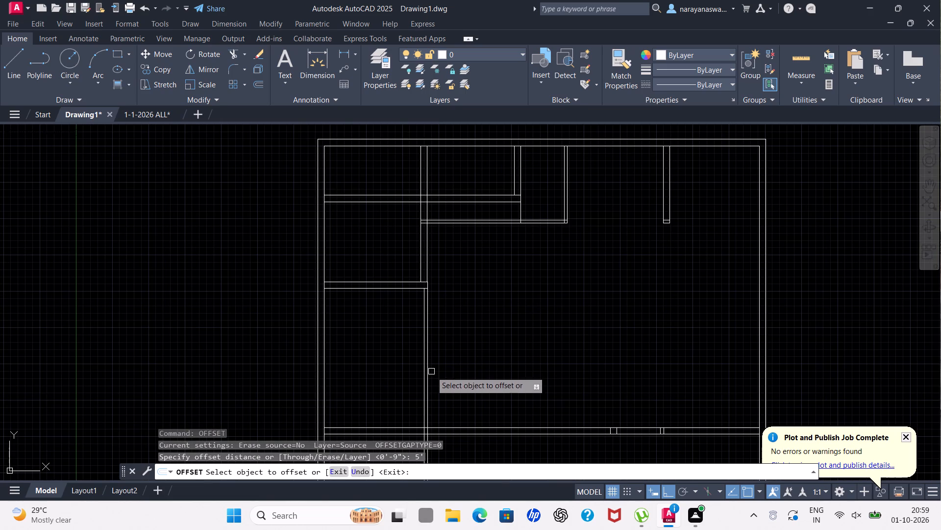
scroll(429, 374, "up", 2)
left_click_drag(420, 376, 439, 373)
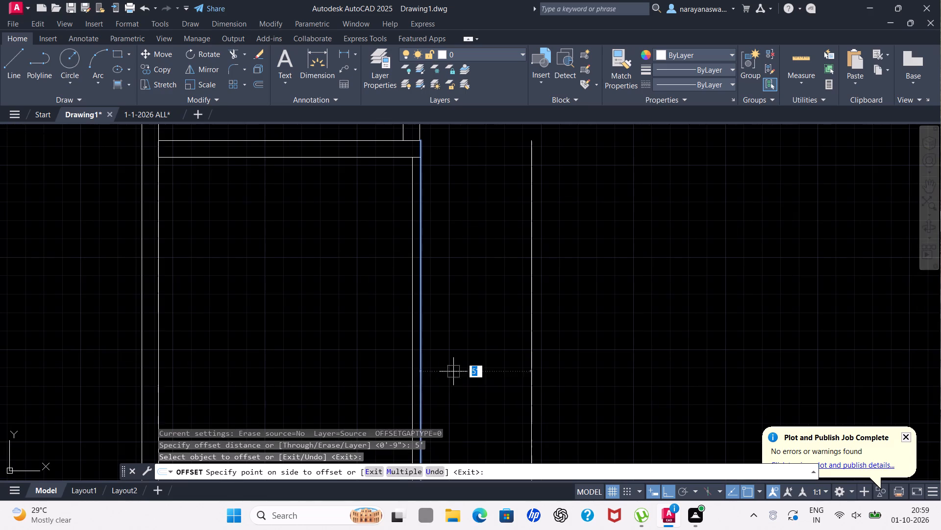
left_click(574, 362)
scroll(575, 332, "down", 4)
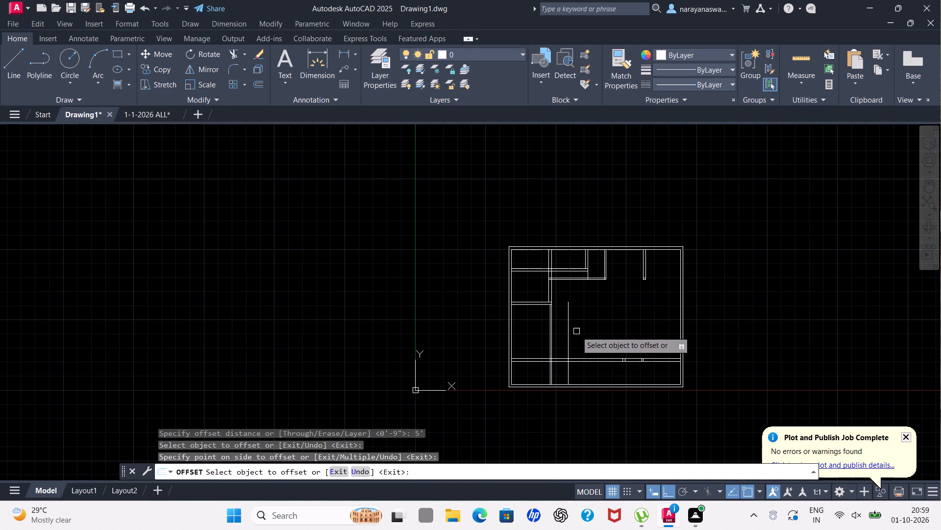
key("Escape")
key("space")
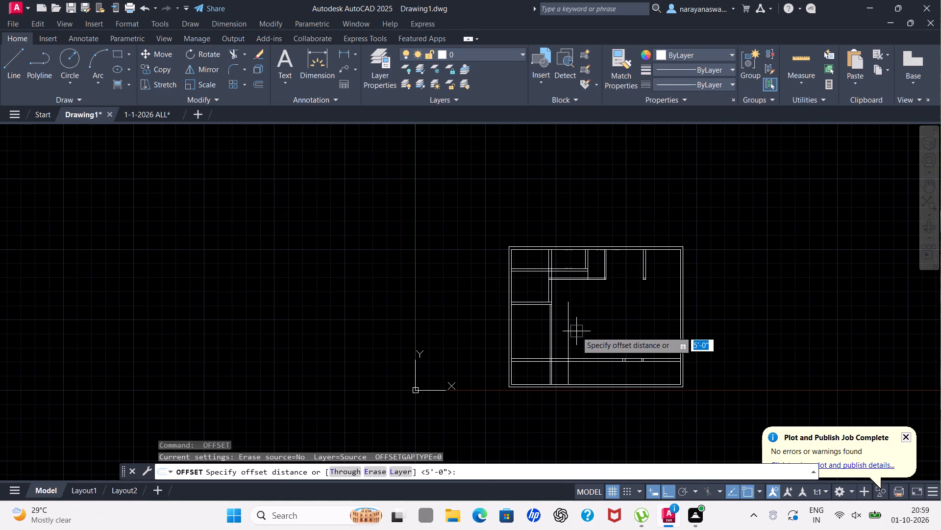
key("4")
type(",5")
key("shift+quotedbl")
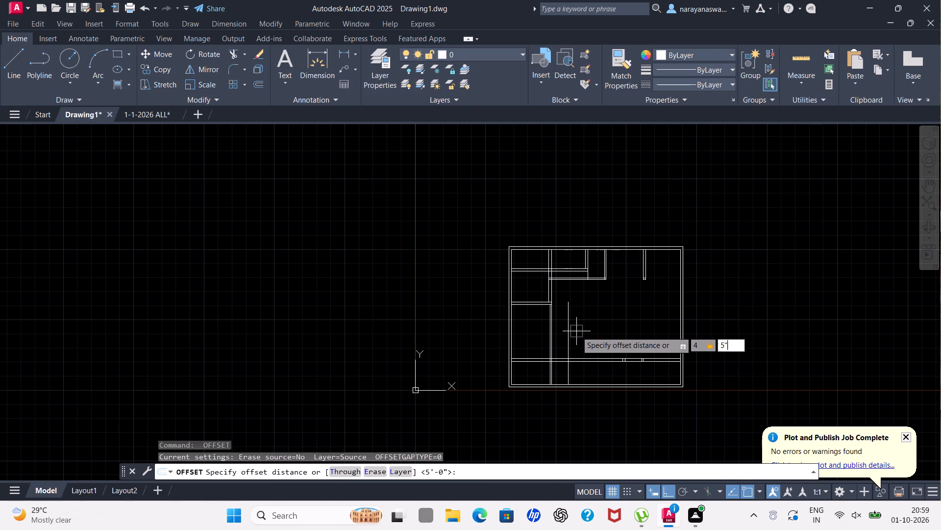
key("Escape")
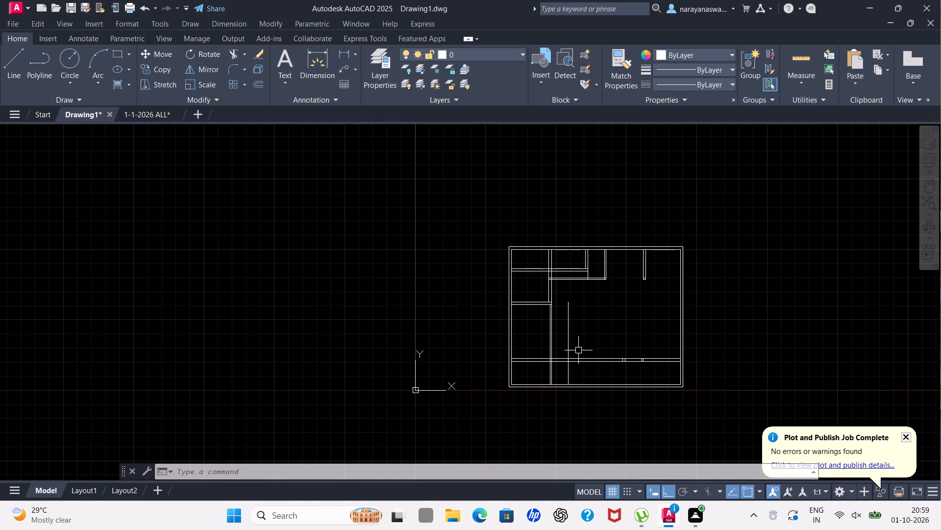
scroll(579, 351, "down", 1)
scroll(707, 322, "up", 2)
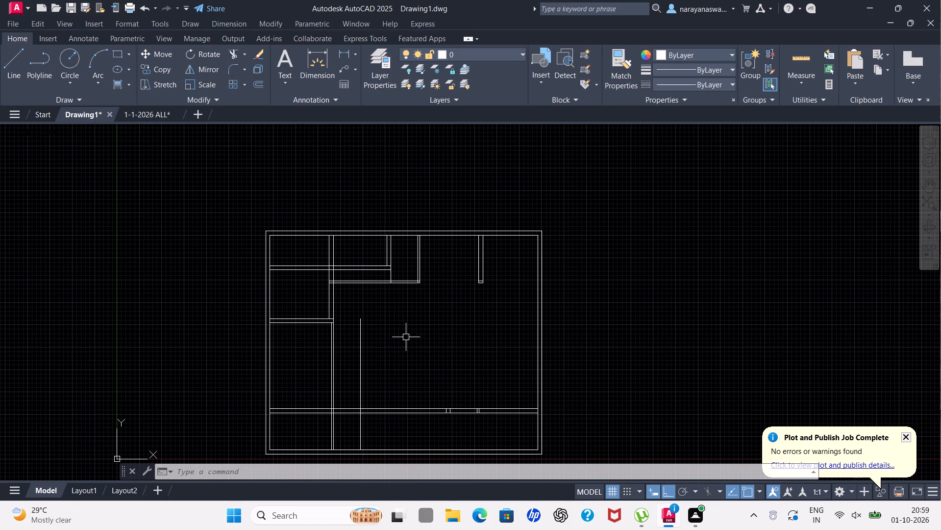
Offset the new vertical line in the central space 4.5" to the right to form a partition.
scroll(386, 344, "up", 1)
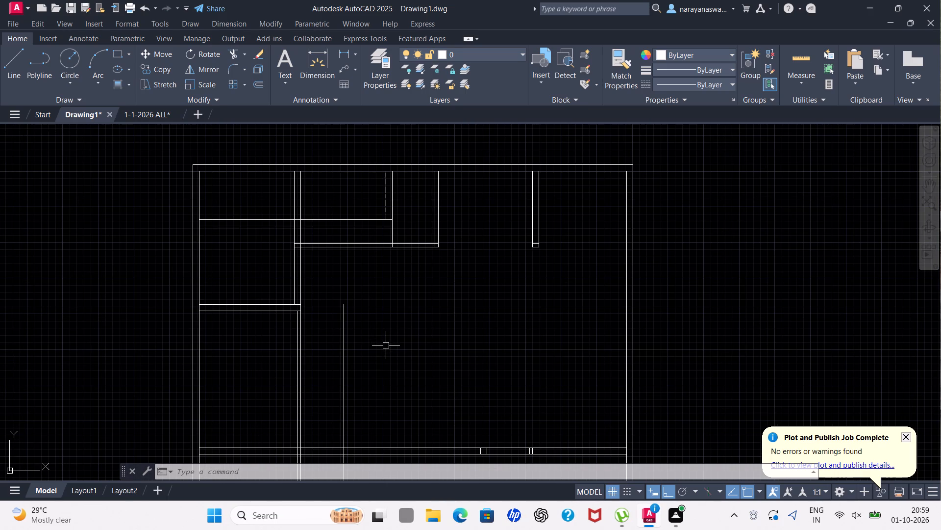
scroll(385, 347, "down", 2)
scroll(377, 374, "up", 2)
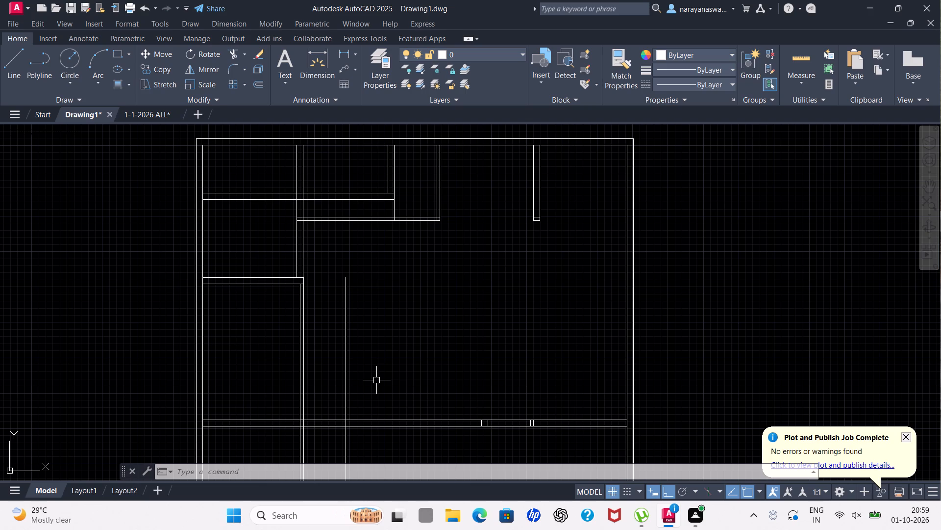
left_click(376, 380)
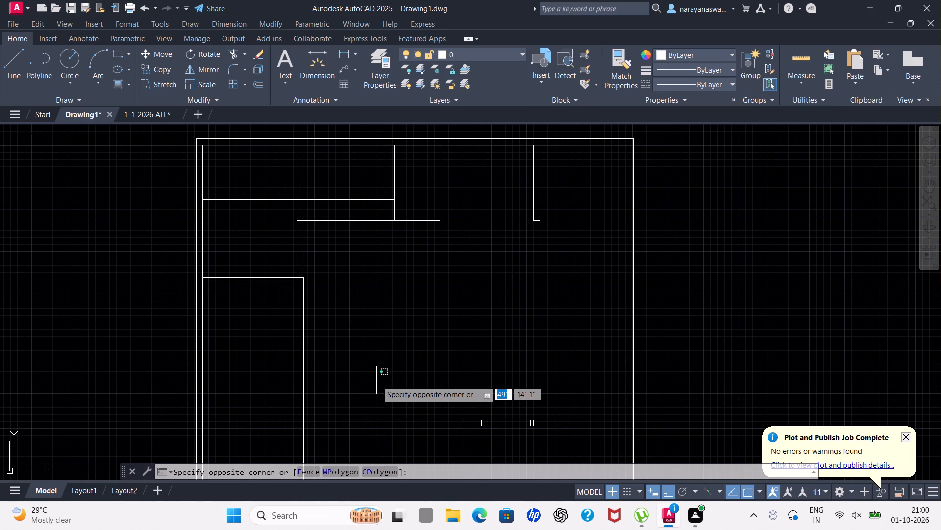
key("Escape")
scroll(356, 352, "down", 1)
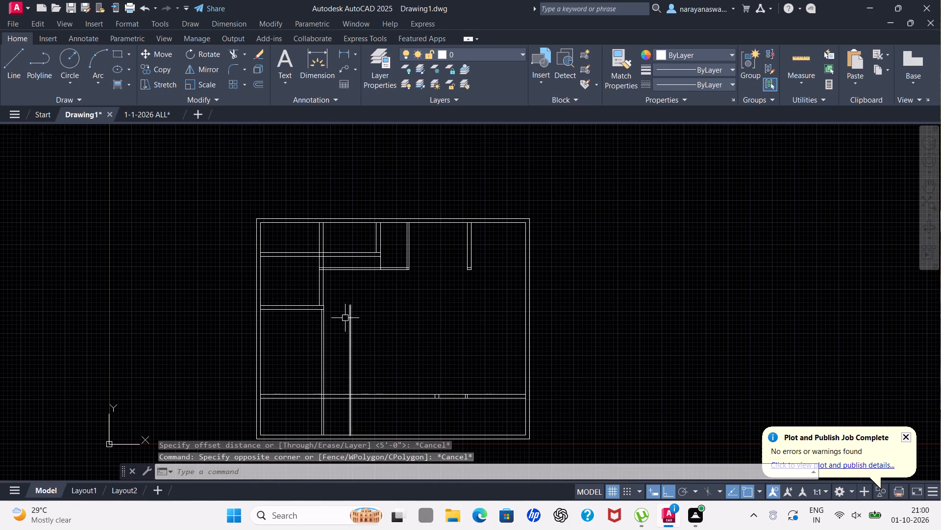
scroll(345, 354, "up", 2)
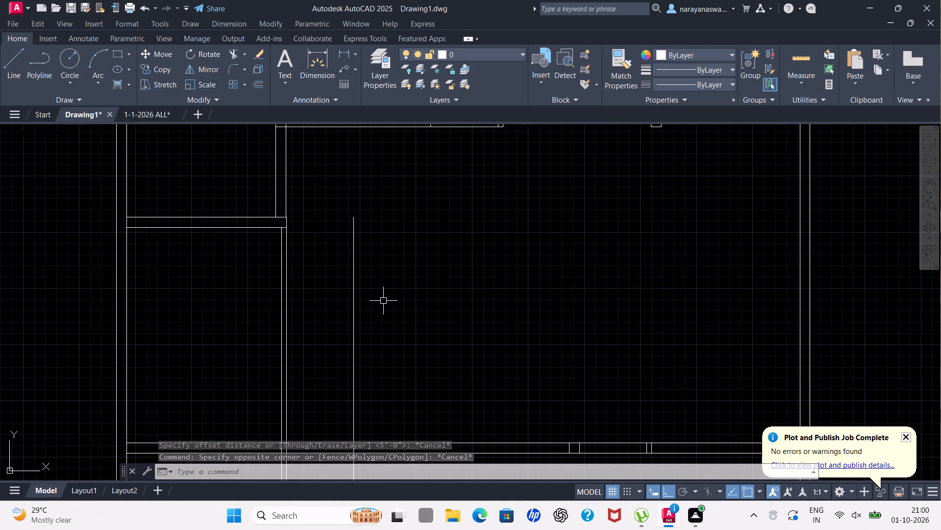
key("space")
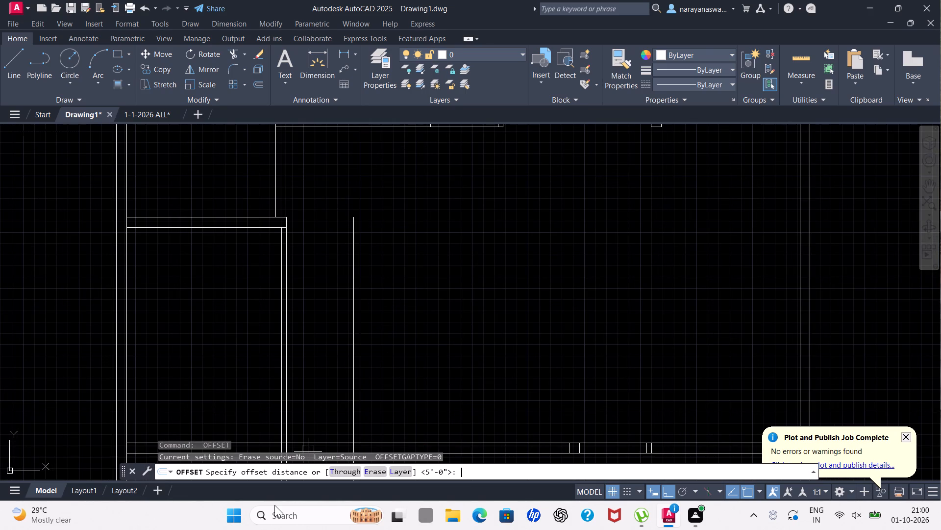
type("4.5\"")
key("Return")
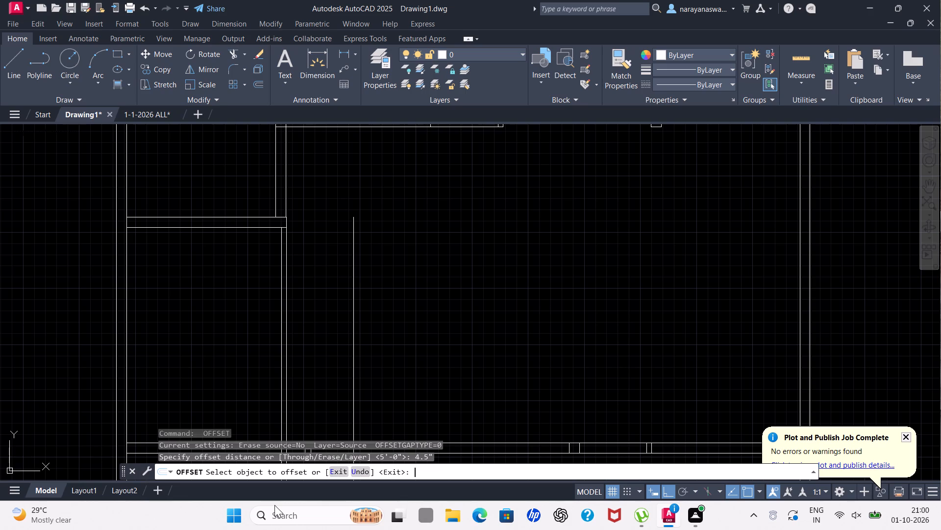
left_click(352, 358)
left_click(378, 360)
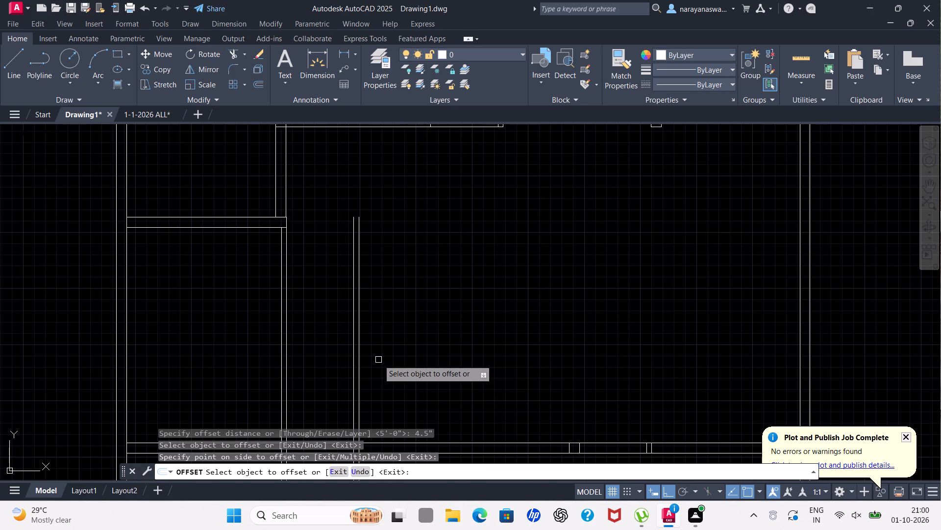
key("Escape")
Offset the upper face of the long lower horizontal wall 9' upward.
scroll(384, 359, "down", 2)
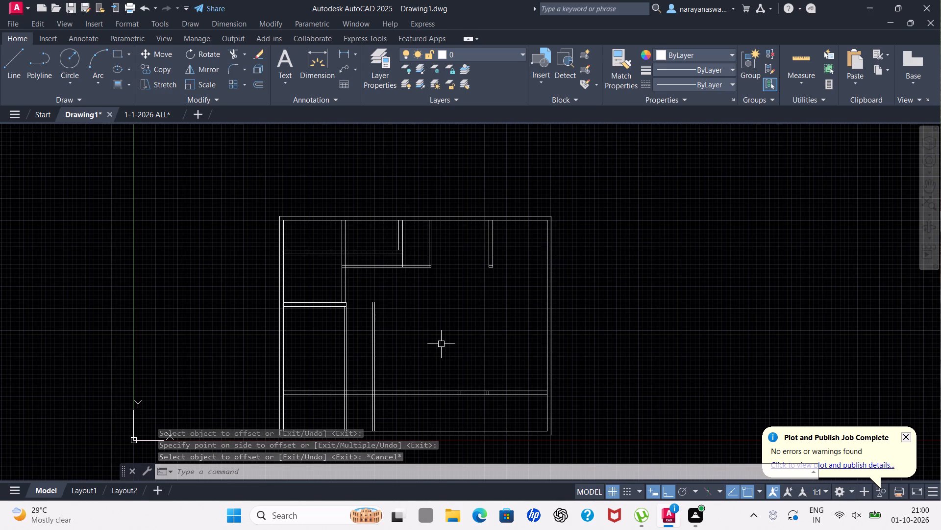
key("space")
type("9")
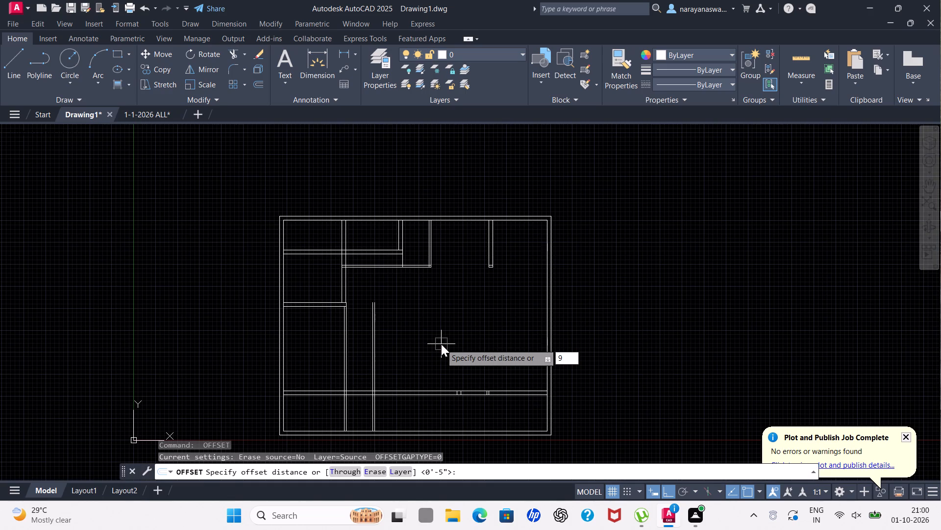
key("apostrophe")
key("Return")
scroll(378, 389, "up", 2)
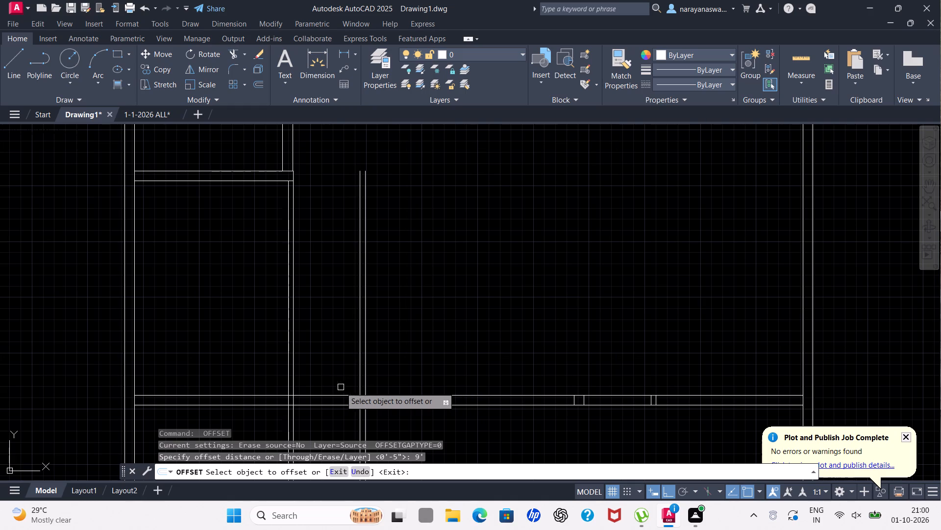
left_click(333, 395)
left_click(337, 322)
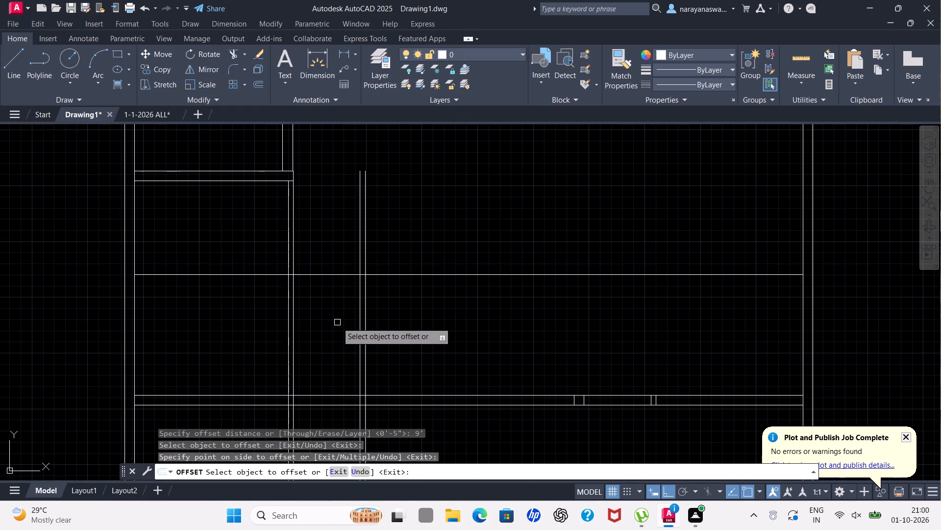
key("Escape")
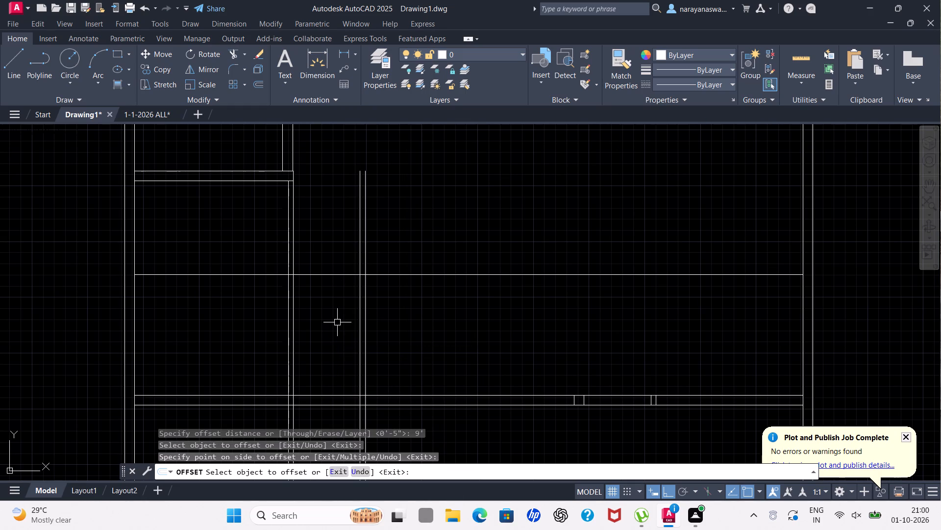
Offset the new horizontal line 4.5" upward to form a horizontal partition.
key("space")
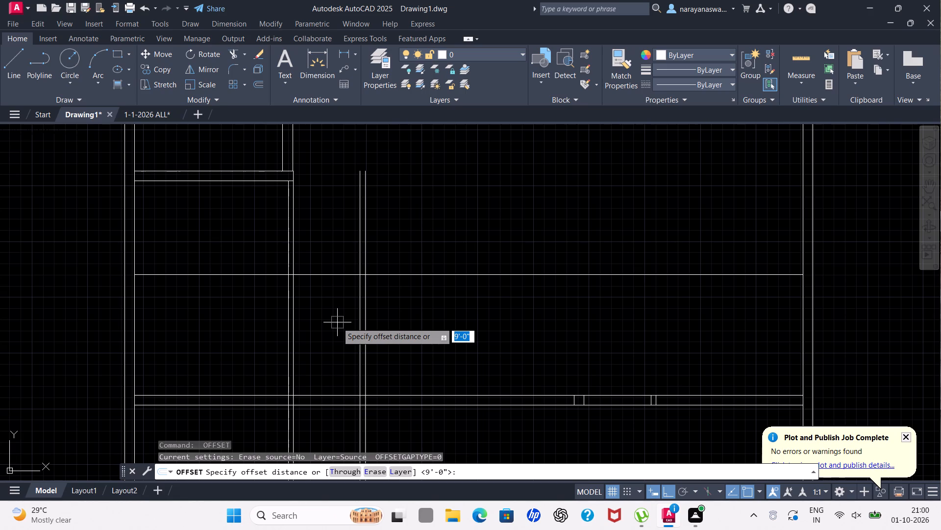
type("4.5")
key("shift+quotedbl")
key("Return")
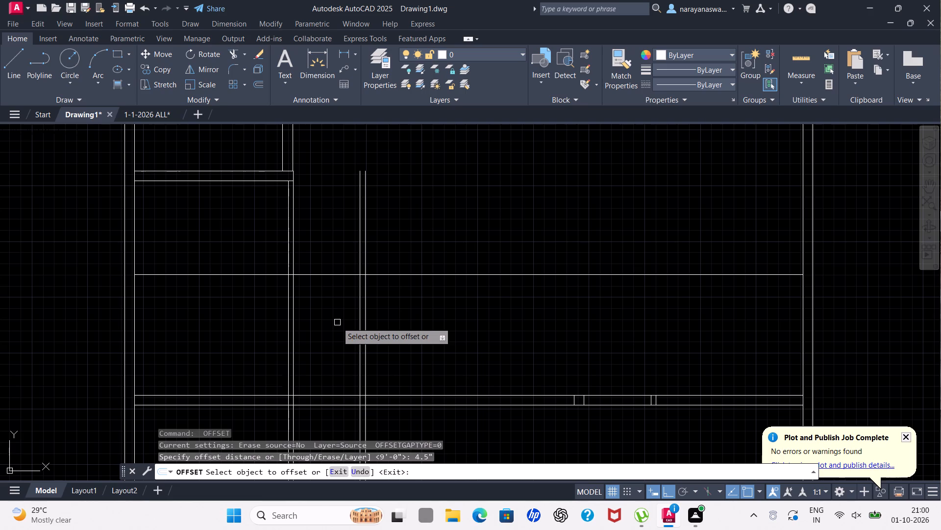
left_click(324, 273)
left_click(347, 224)
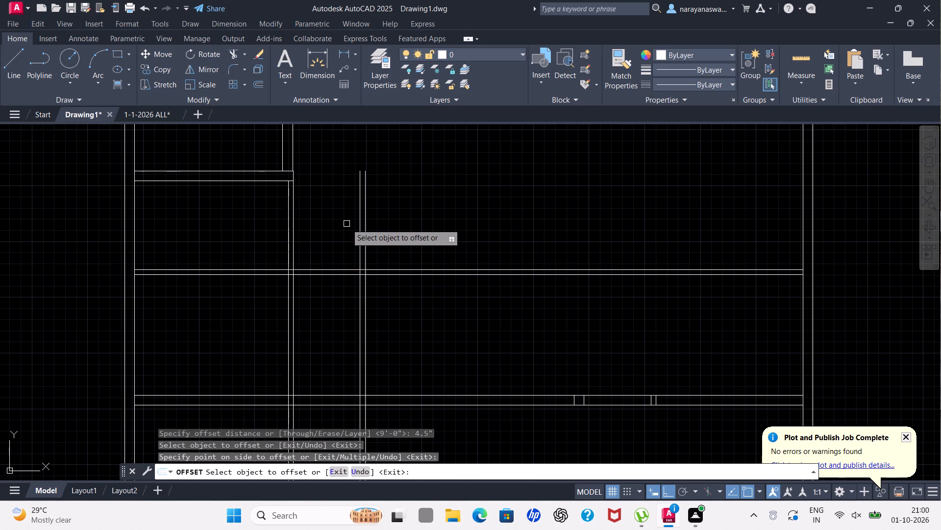
key("Escape")
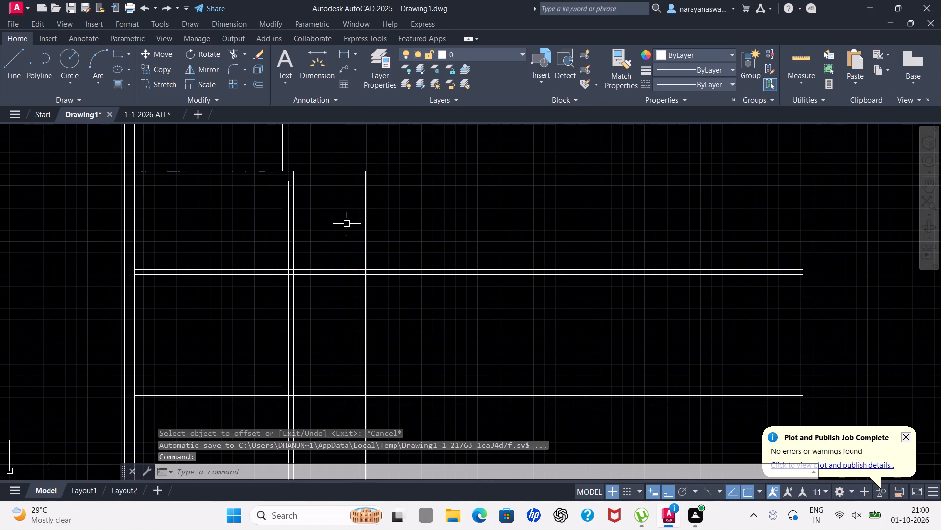
Trim the new horizontal partition so it spans only between the two 4.5" vertical partitions beside the lower-left room.
type("tr")
key("Return")
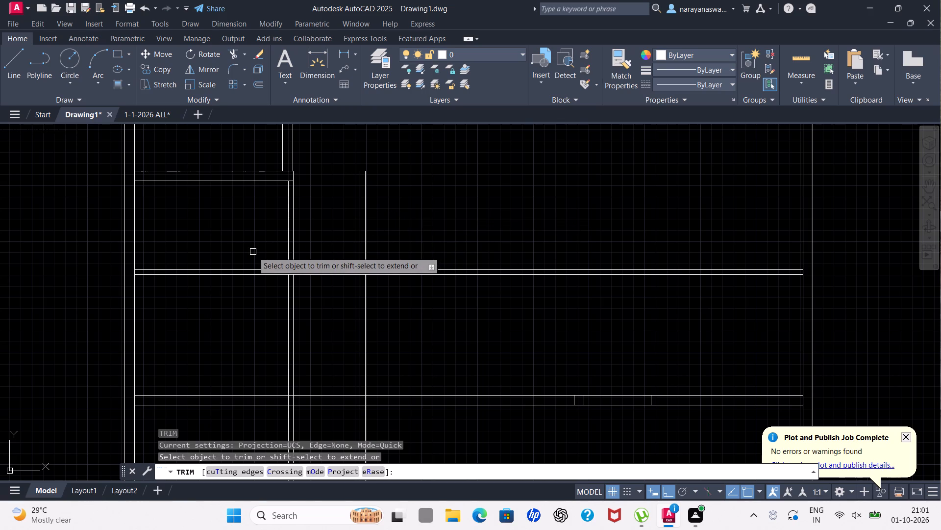
left_click_drag(253, 252, 204, 323)
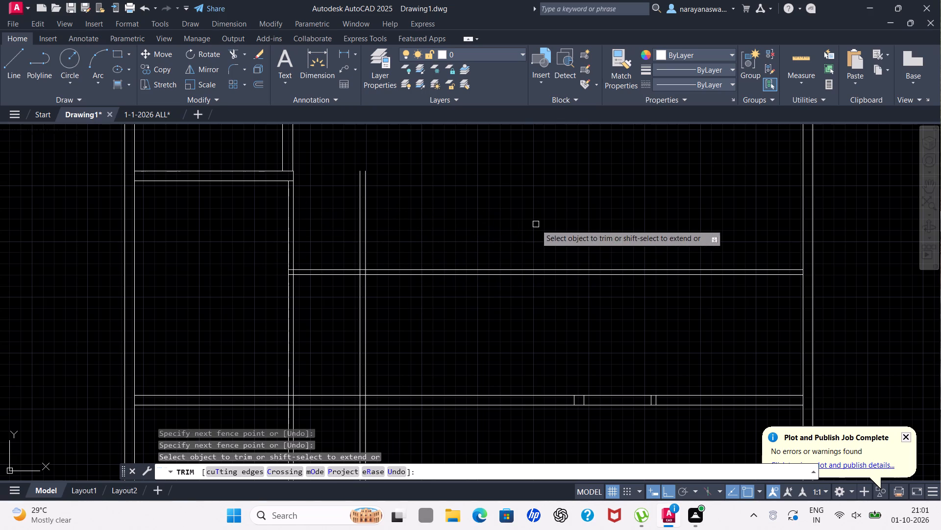
left_click_drag(595, 220, 400, 380)
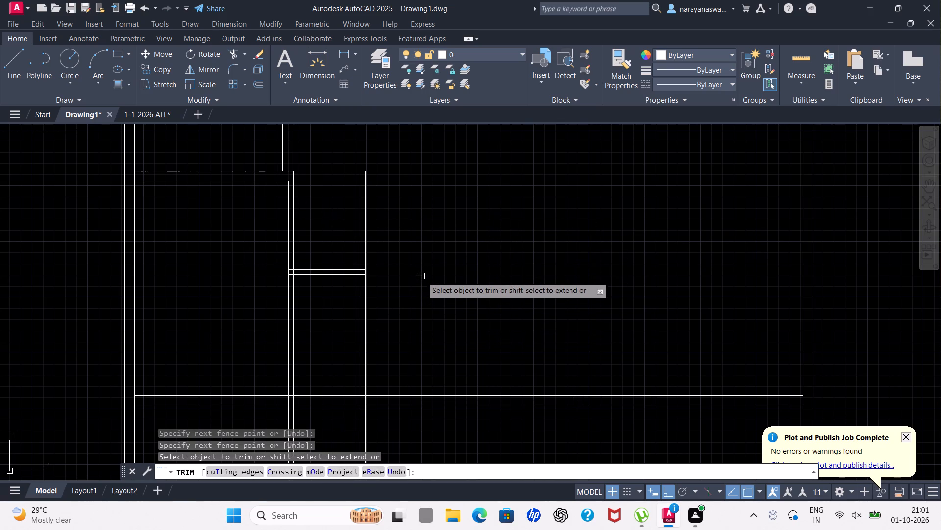
key("Escape")
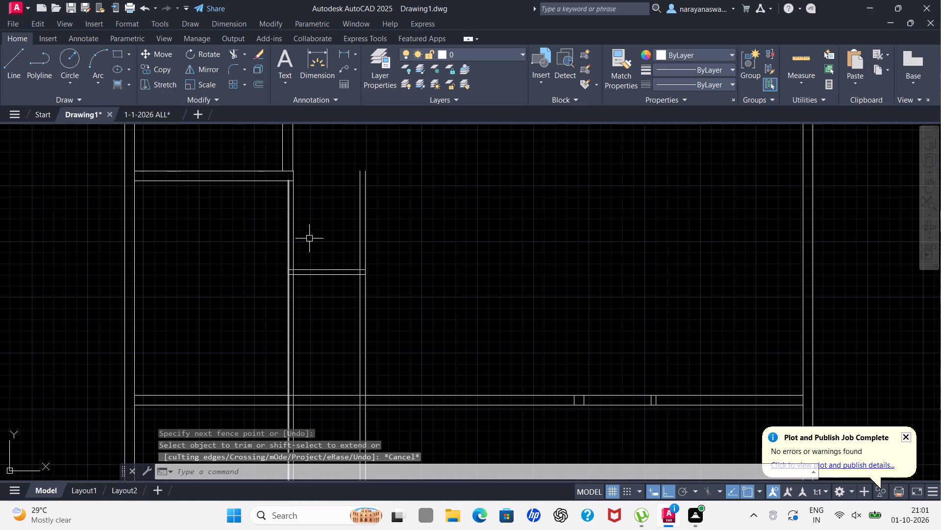
Draw a line about 3'-1" down inside the lower-left room's vertical partition from its top, and close it across both faces.
scroll(302, 156, "up", 3)
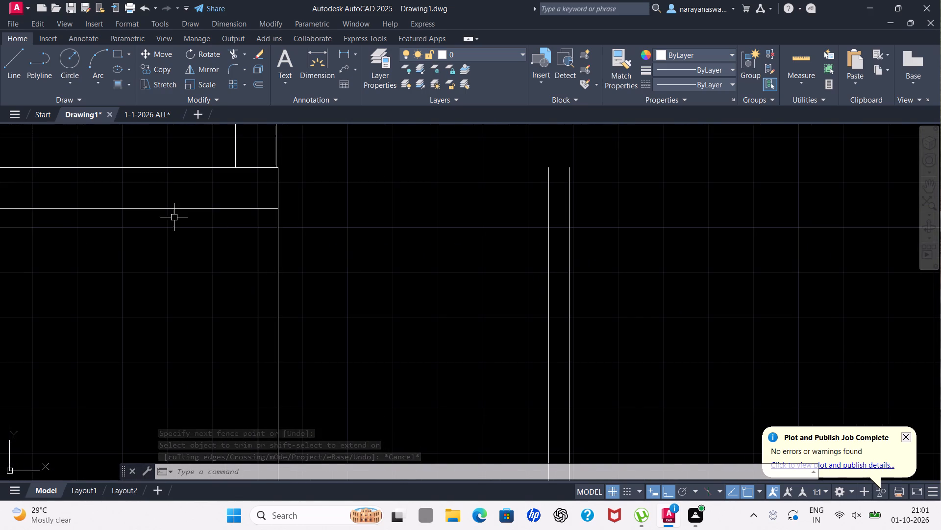
scroll(207, 232, "down", 2)
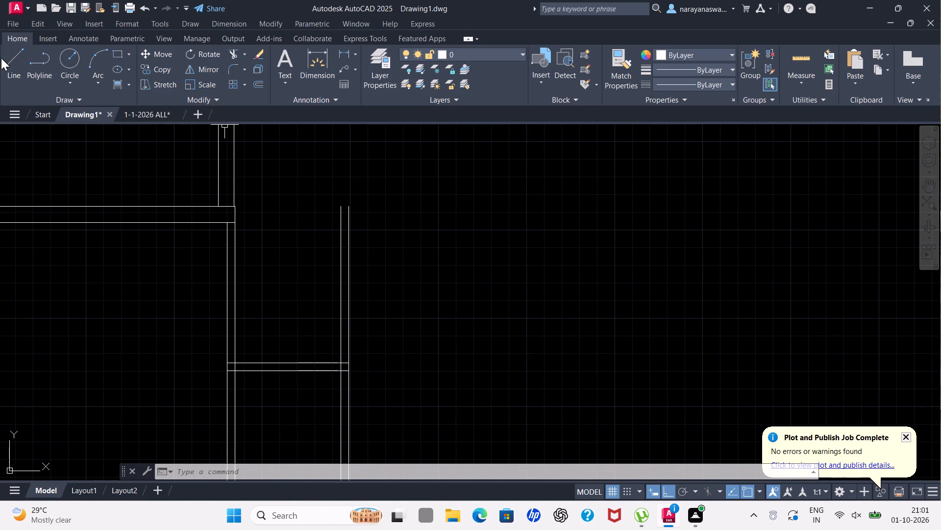
left_click(6, 64)
scroll(225, 218, "up", 3)
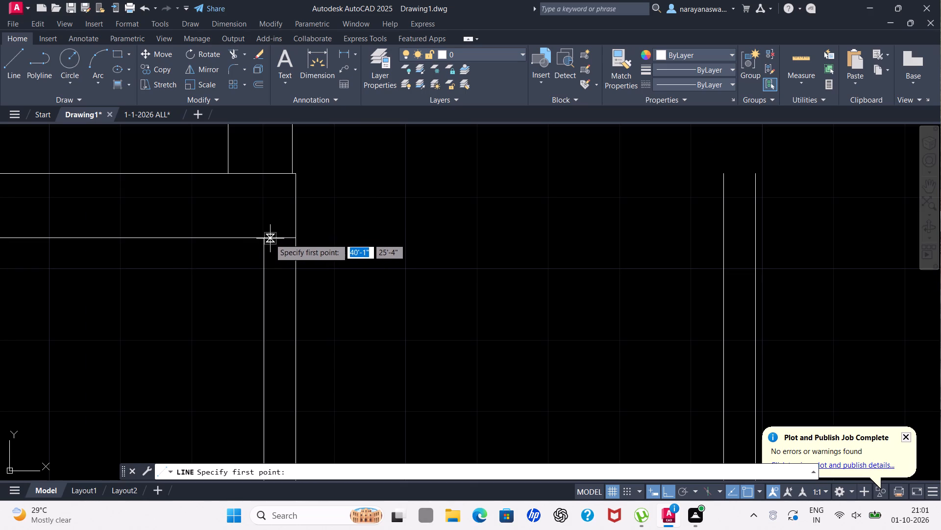
scroll(260, 239, "up", 2)
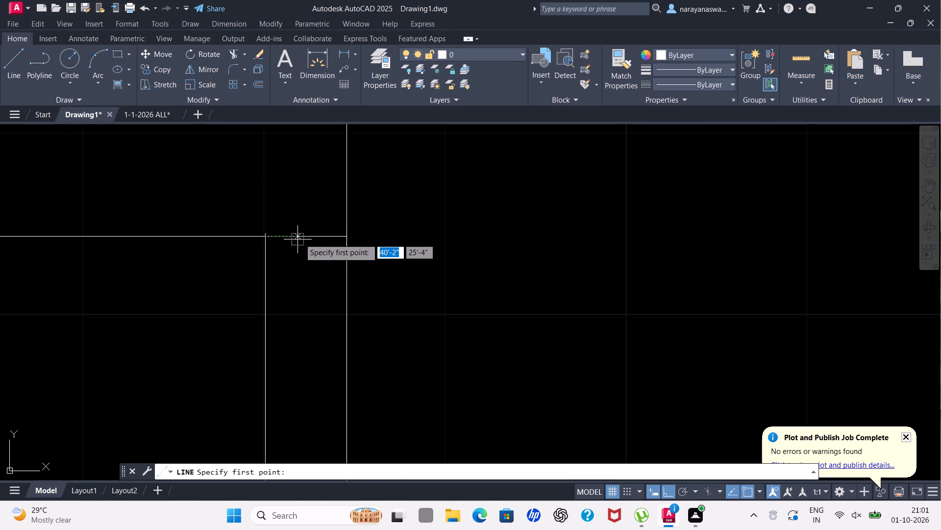
left_click(307, 236)
scroll(293, 313, "down", 4)
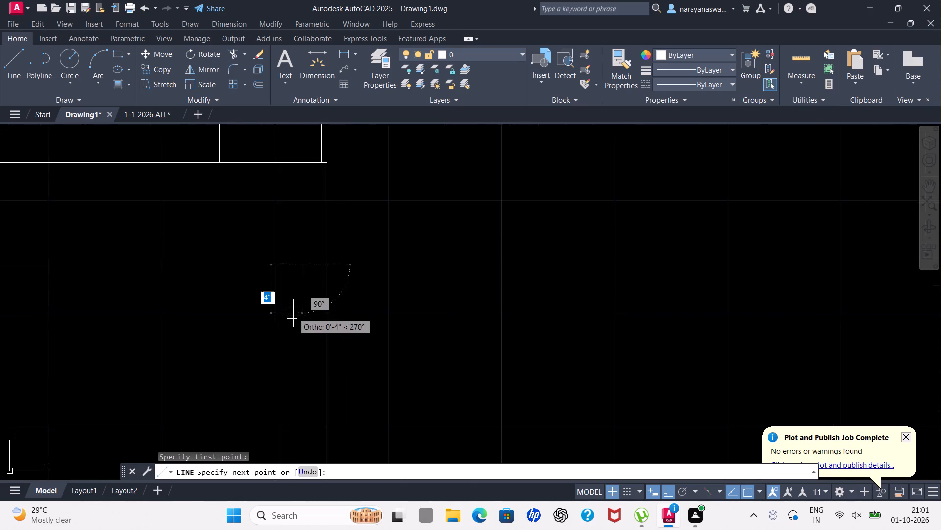
scroll(286, 367, "up", 3)
scroll(313, 376, "down", 2)
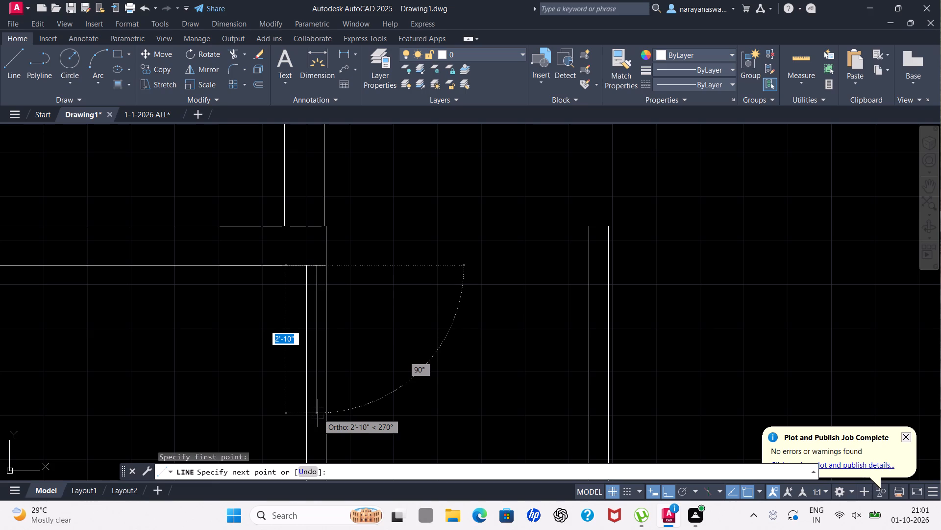
scroll(318, 419, "up", 1)
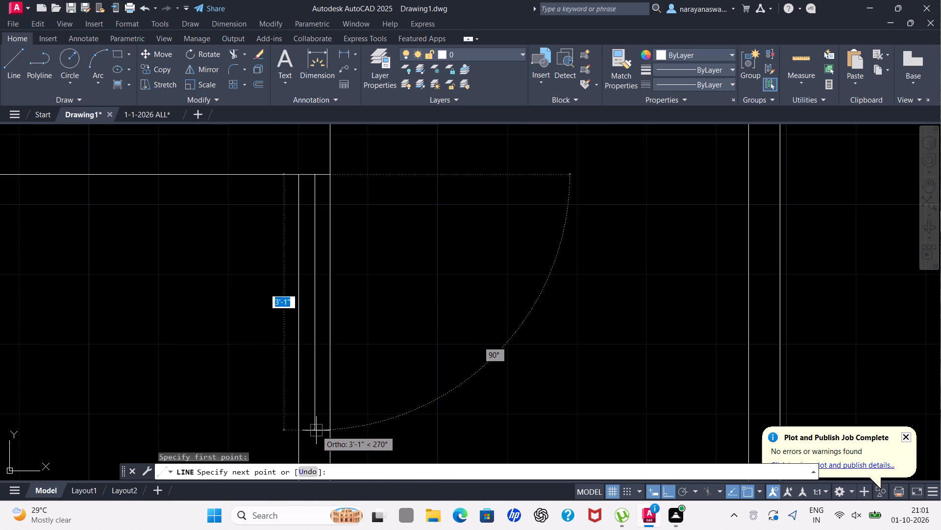
left_click(316, 430)
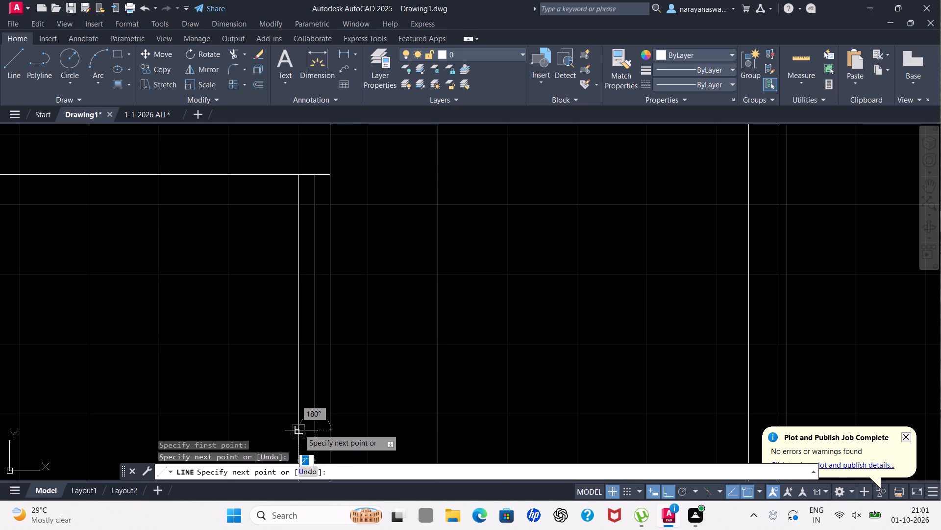
left_click(298, 429)
left_click(331, 428)
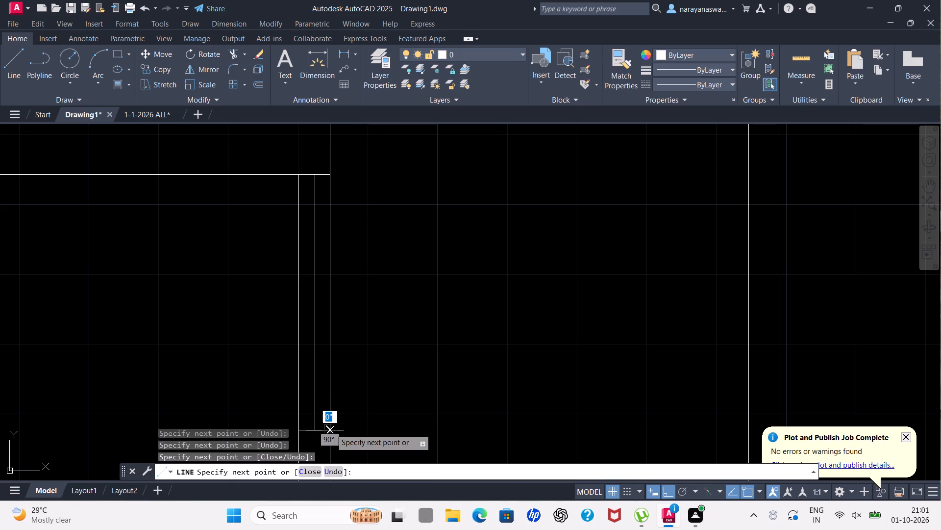
key("Escape")
Trim the partition faces and guide line above the closing line to open a doorway into the lower-left room.
type("tr")
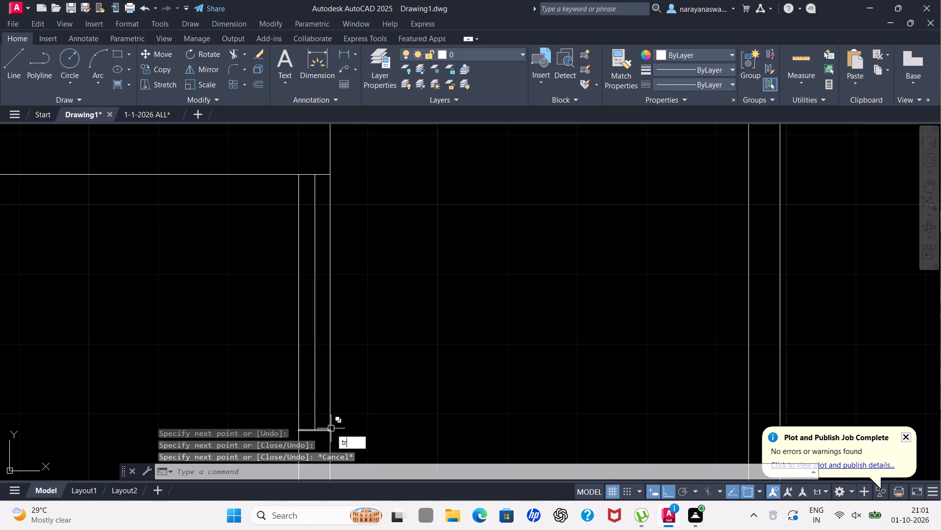
key("Return")
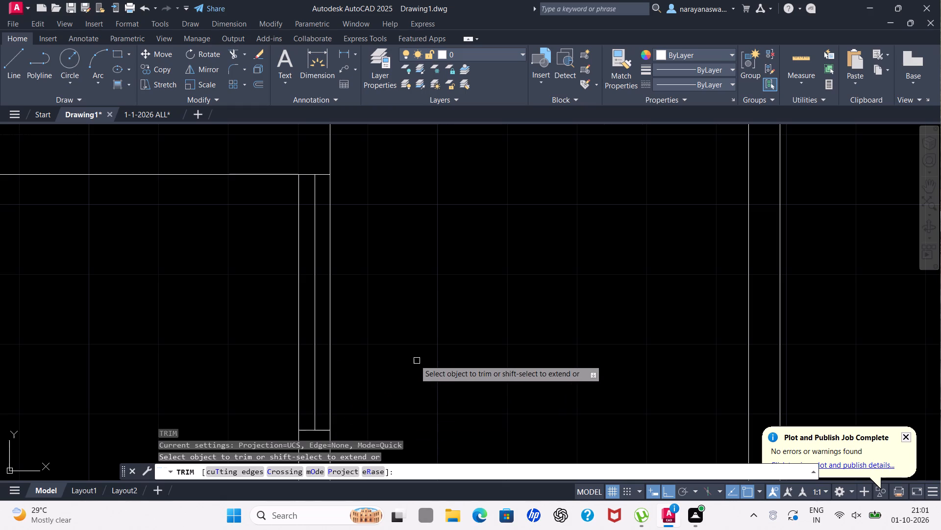
left_click_drag(422, 323, 199, 330)
scroll(208, 332, "down", 3)
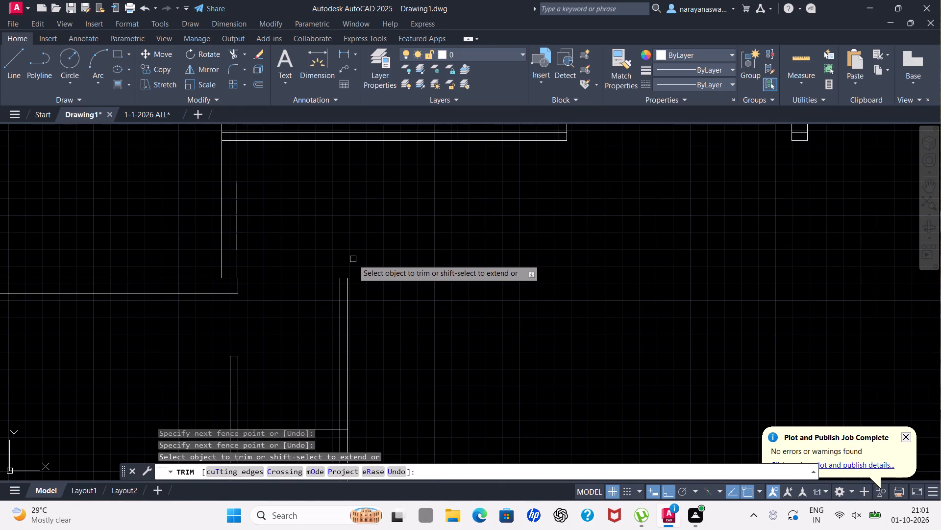
Draw a horizontal line from the top of the lower-left room's shortened vertical partition to the outer face of the neighbouring vertical partition.
key("Escape")
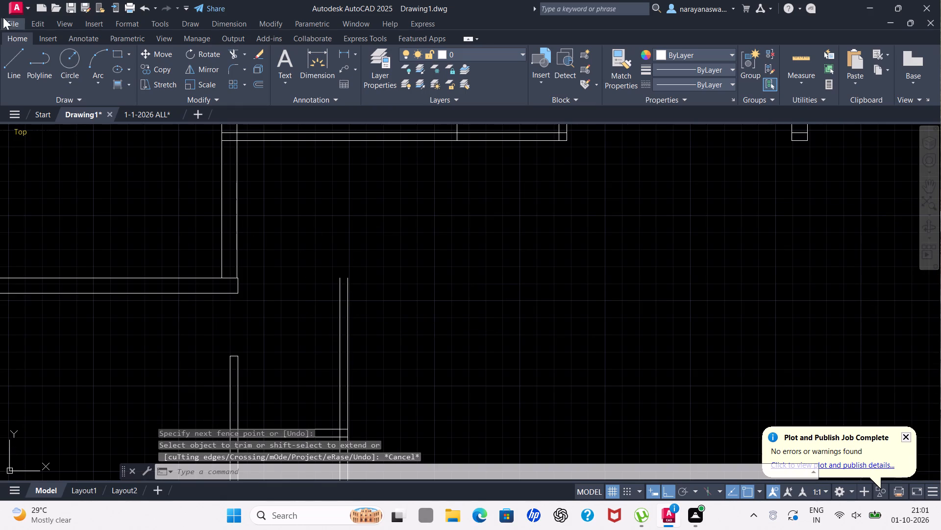
left_click(11, 57)
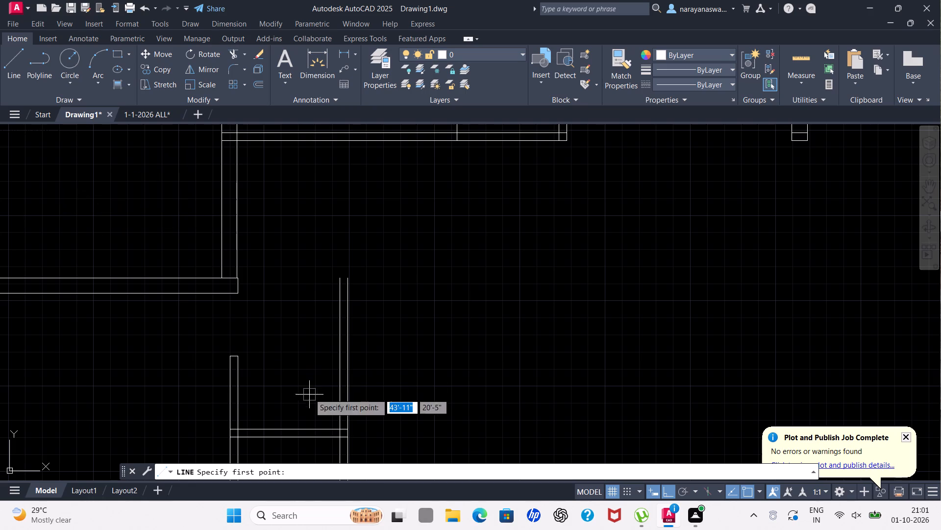
left_click(239, 358)
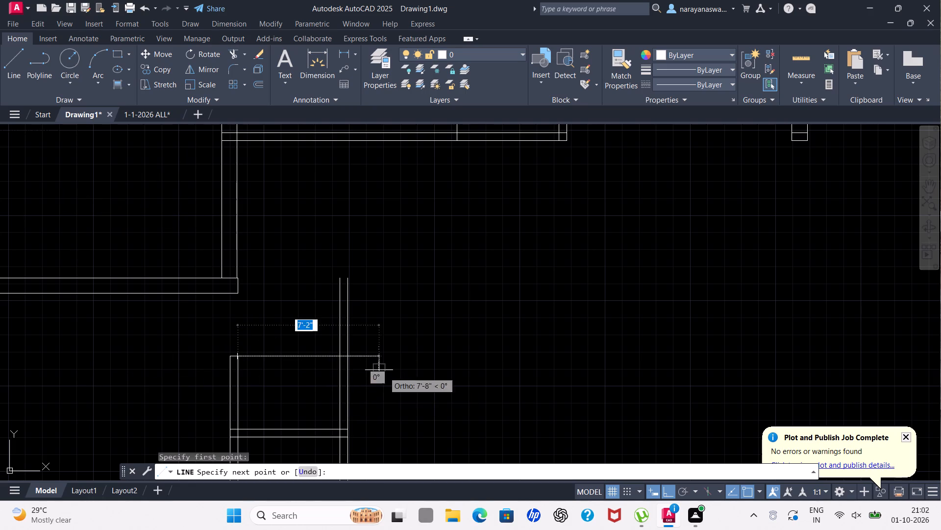
left_click(347, 355)
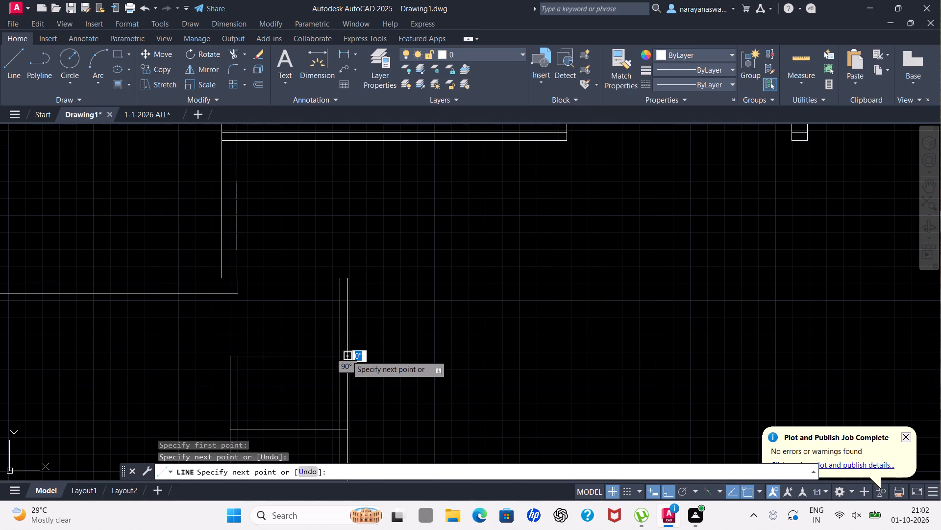
key("Escape")
Trim both faces of the second vertical partition above the new horizontal line.
type("tr")
key("Return")
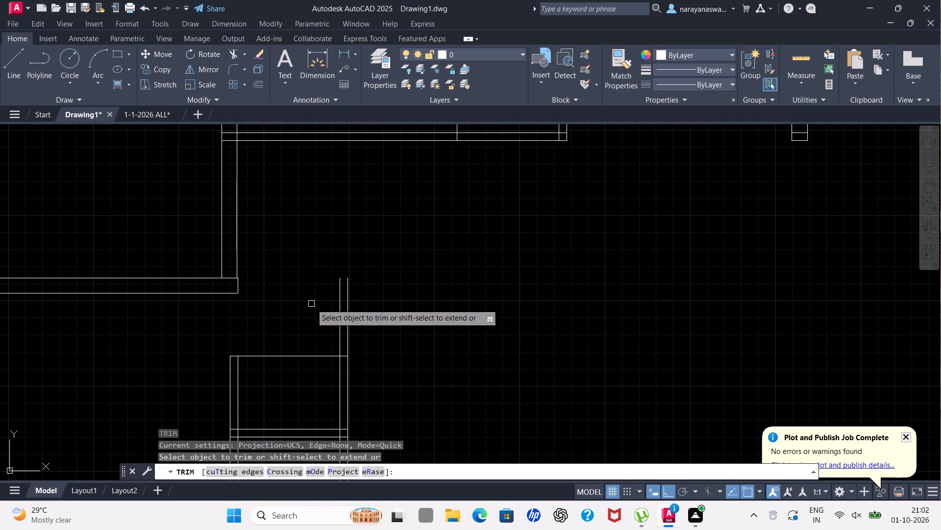
left_click_drag(311, 304, 645, 348)
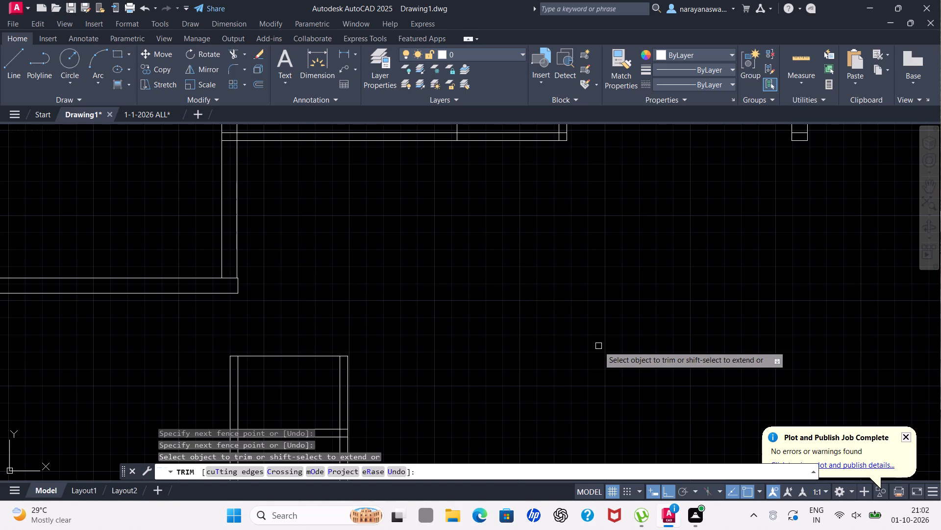
key("Escape")
Offset the outer right face of the second vertical partition 11'4" to the right.
scroll(598, 346, "down", 1)
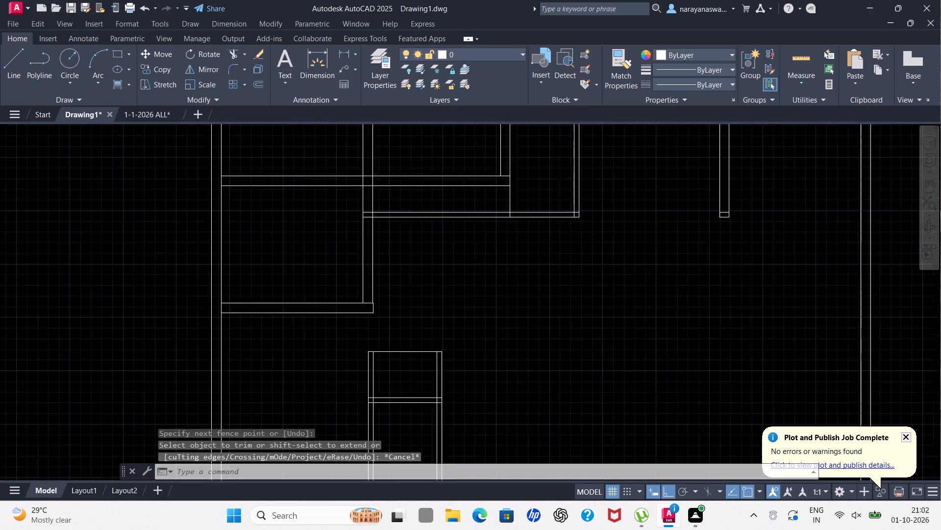
scroll(599, 346, "down", 3)
scroll(729, 401, "up", 2)
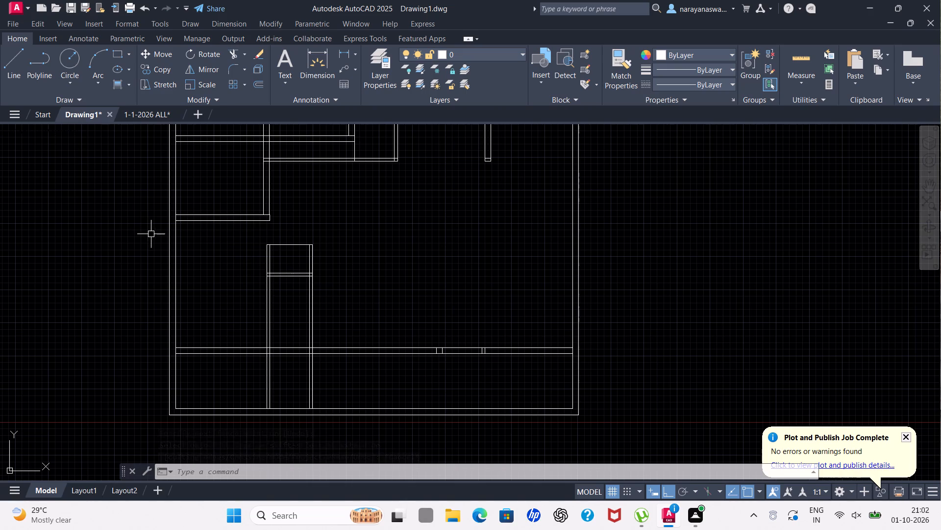
scroll(290, 250, "up", 1)
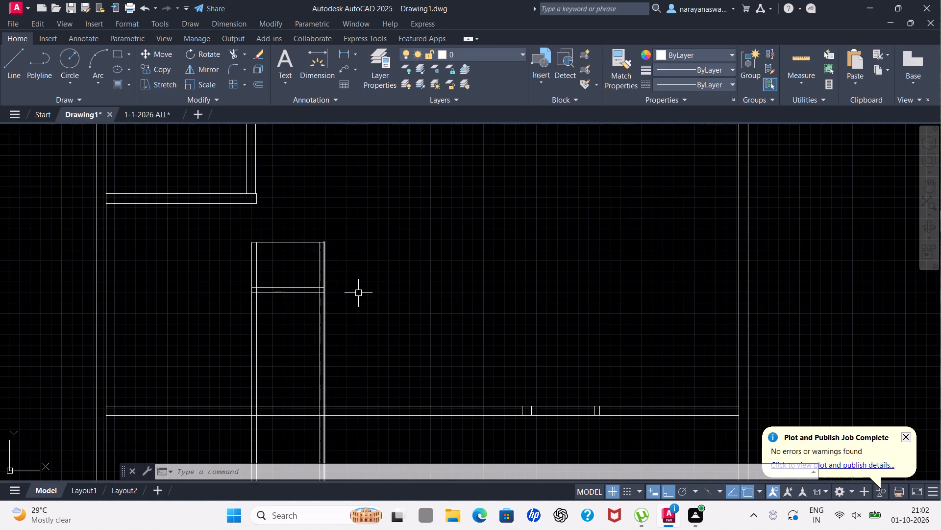
scroll(369, 299, "down", 2)
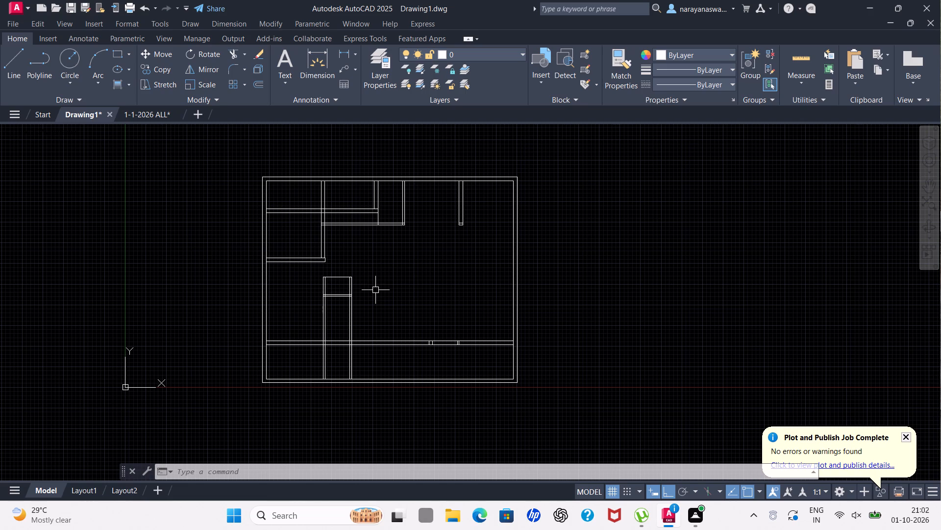
scroll(317, 273, "up", 1)
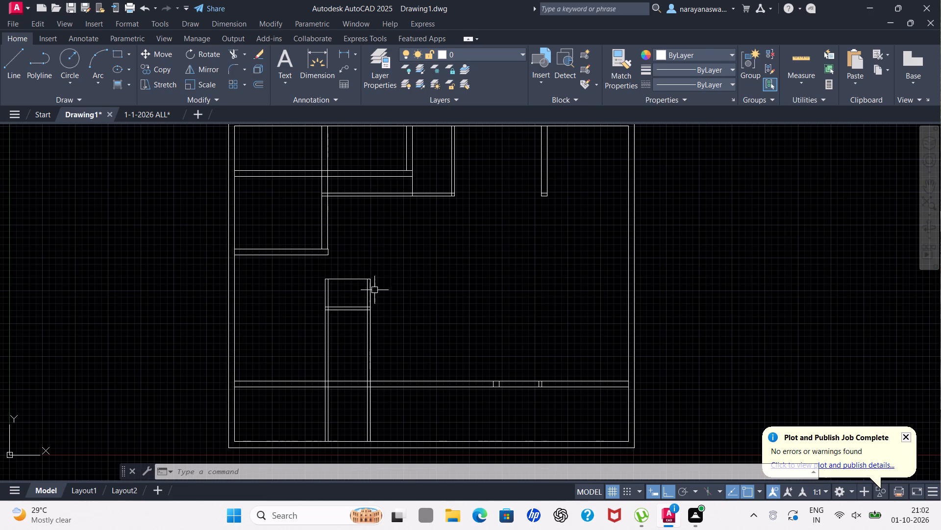
scroll(374, 291, "up", 2)
scroll(374, 292, "down", 2)
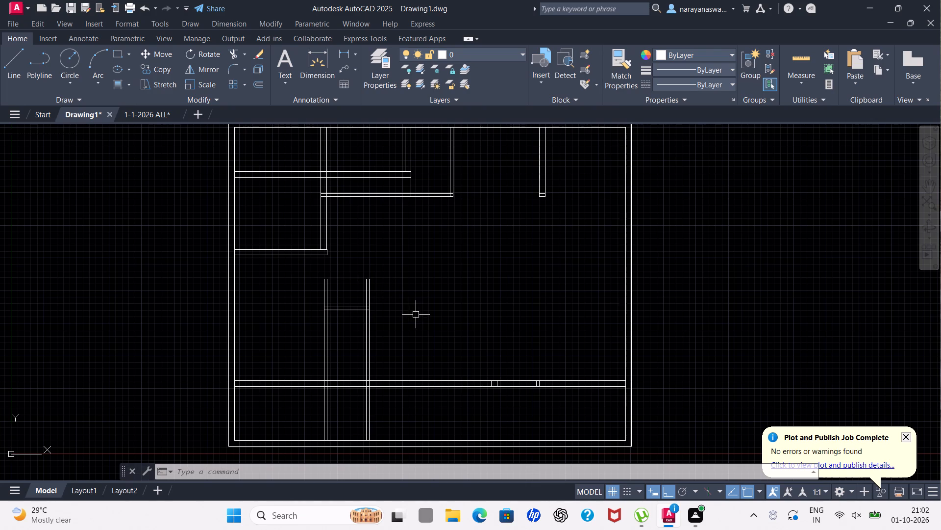
scroll(391, 313, "up", 1)
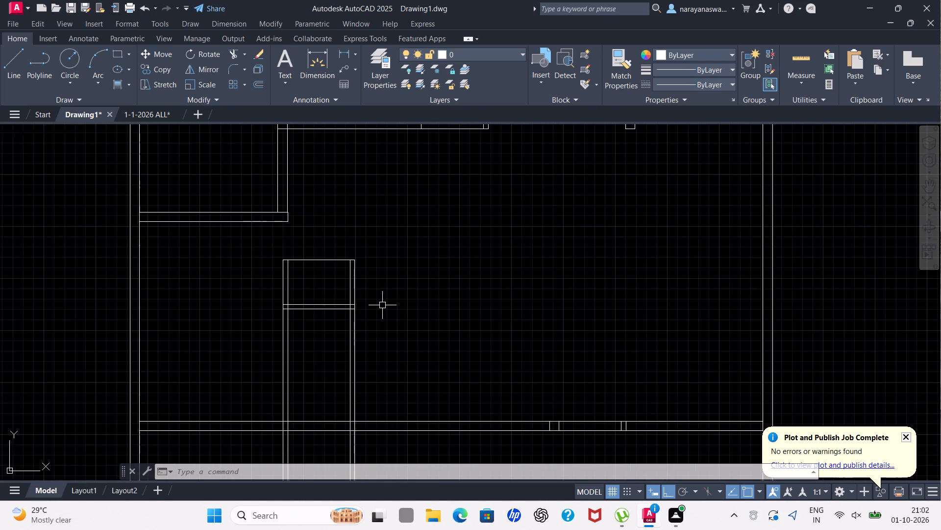
key("o")
key("f")
key("Return")
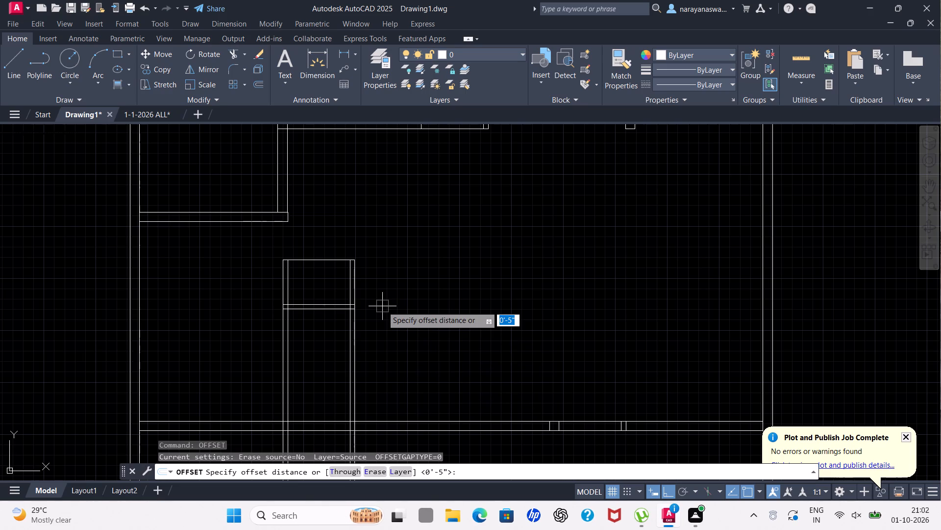
type("11")
type("'4")
key("shift+quotedbl")
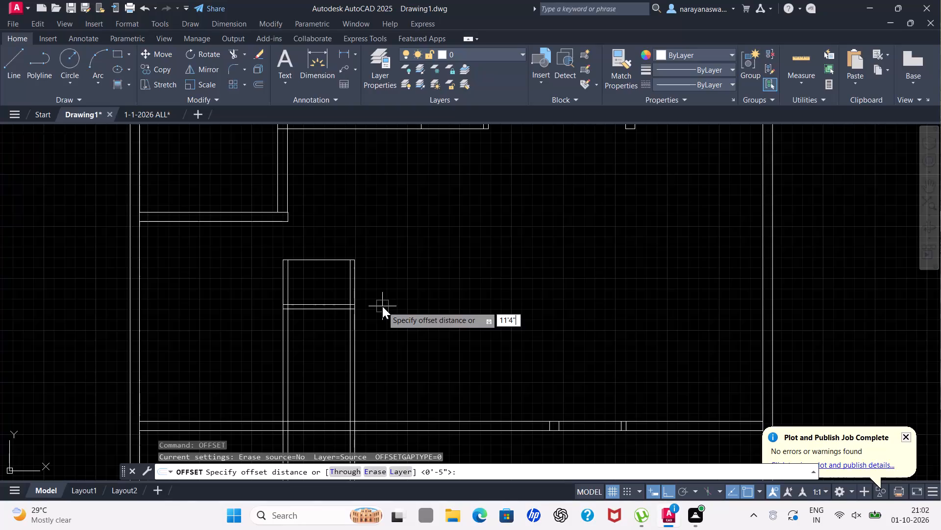
key("Return")
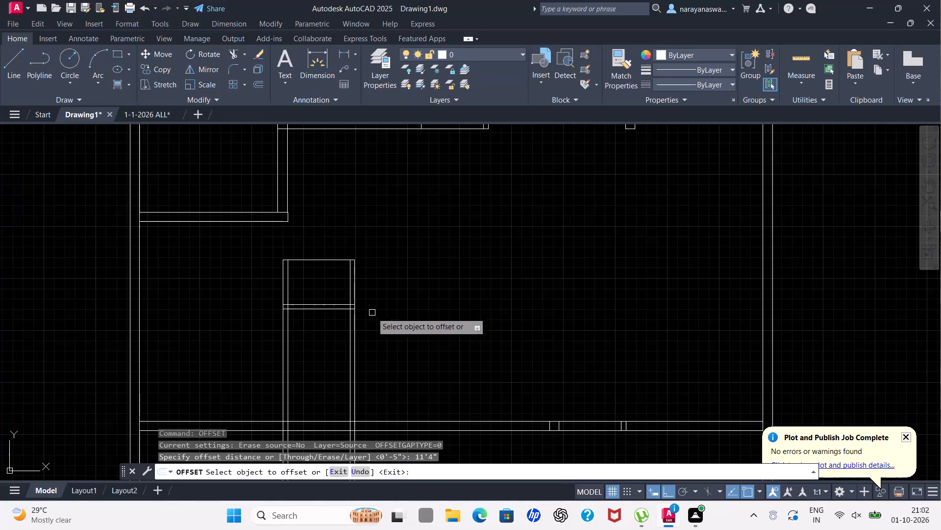
left_click_drag(356, 326, 368, 327)
left_click(532, 334)
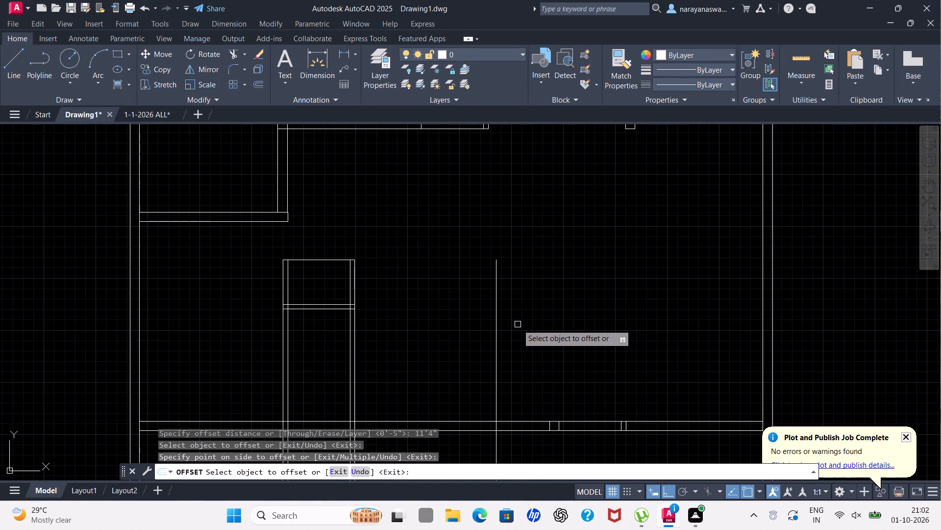
key("Escape")
Offset the new vertical line 4.5" to the right to form another vertical partition.
scroll(518, 327, "down", 2)
scroll(535, 334, "up", 2)
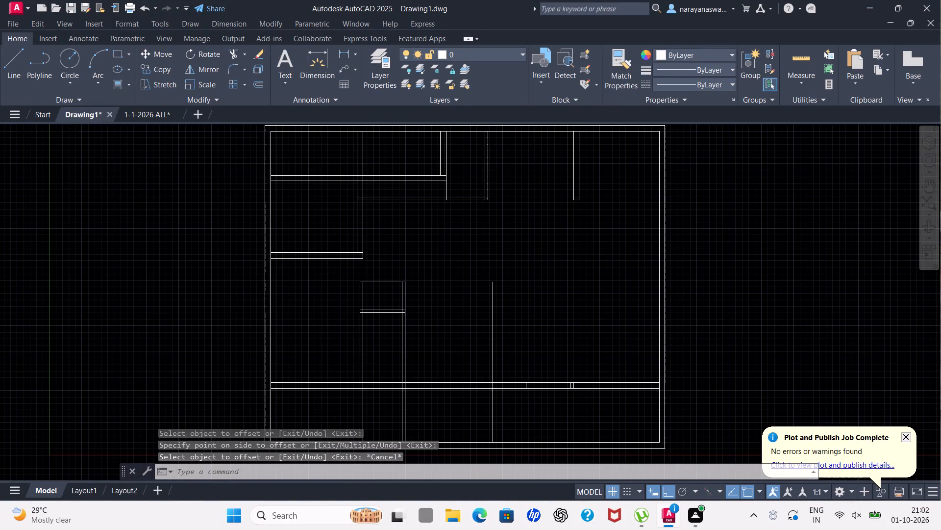
key("space")
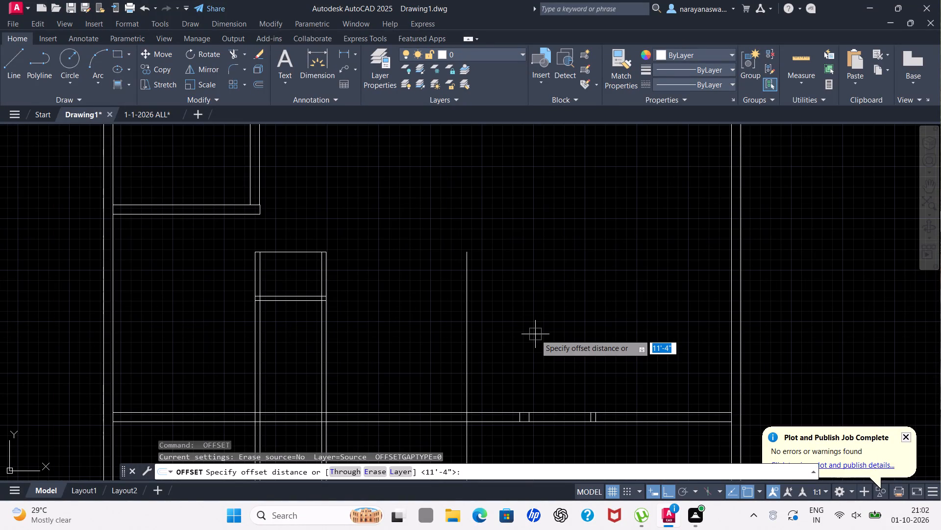
key("4")
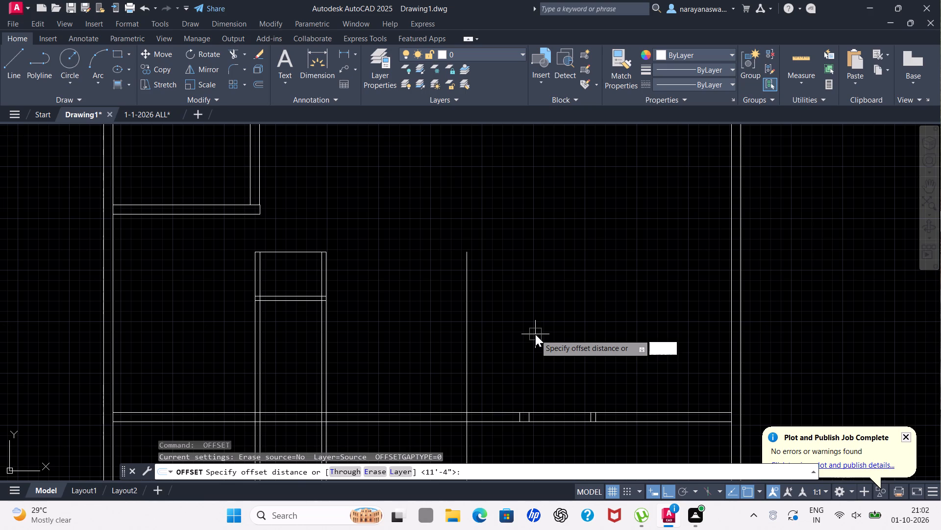
type(".5")
key("shift+quotedbl")
key("Return")
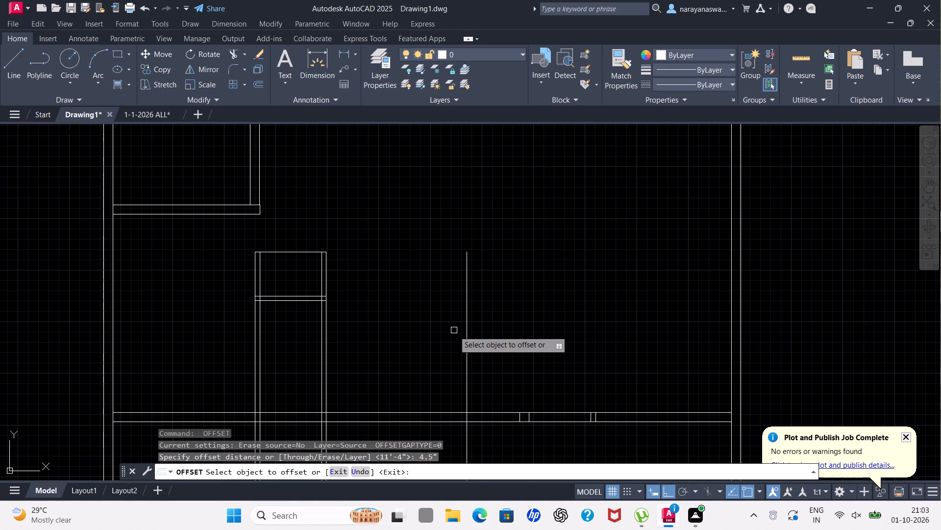
left_click(468, 331)
left_click(552, 303)
key("Escape")
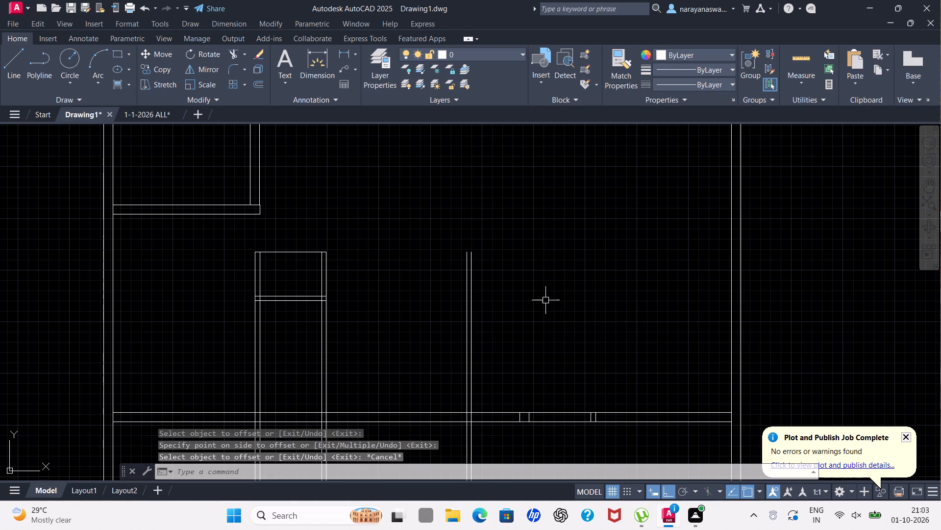
Offset the upper face of the long lower horizontal wall 12' upward.
scroll(545, 300, "down", 3)
scroll(572, 293, "up", 1)
scroll(572, 296, "down", 1)
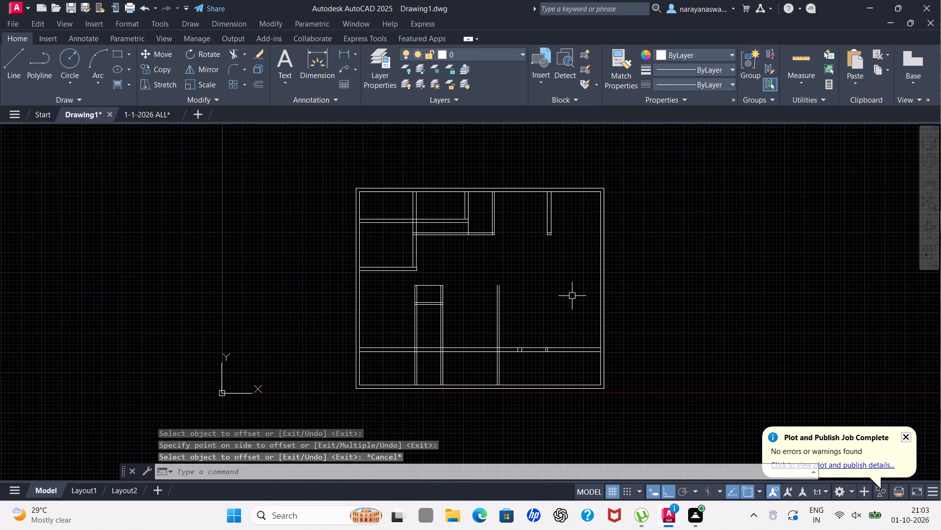
scroll(564, 290, "up", 2)
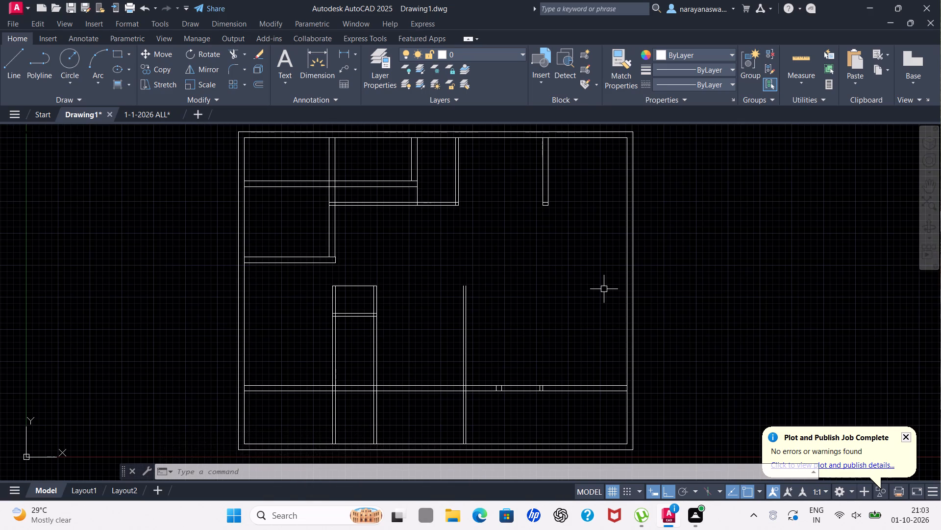
key("space")
type("12")
key("apostrophe")
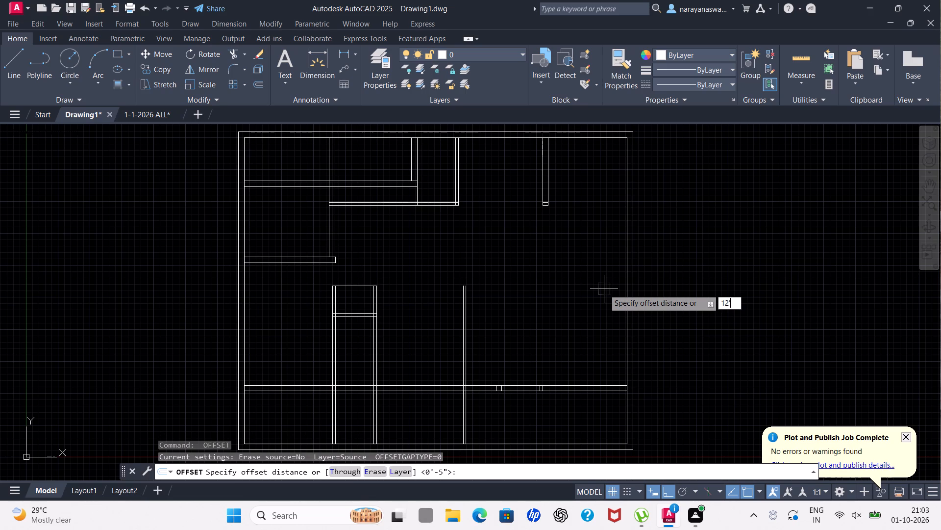
key("Return")
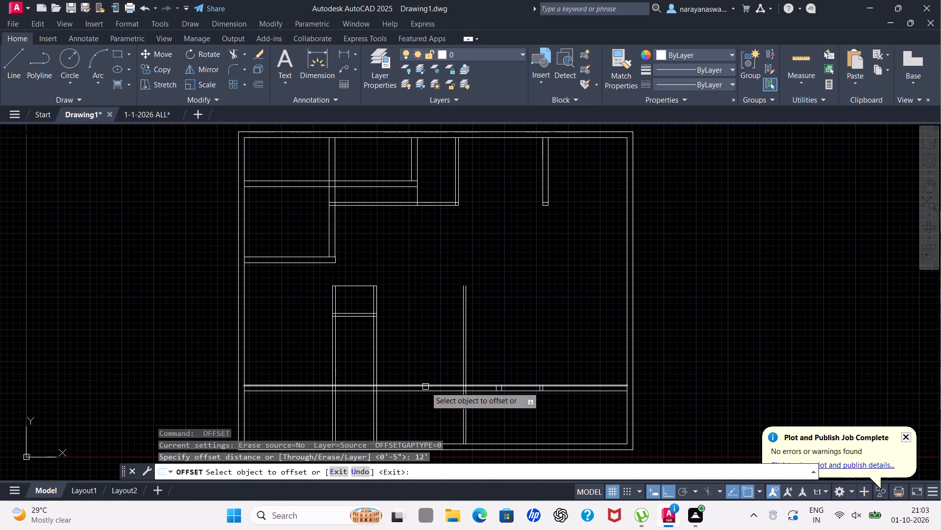
left_click_drag(426, 386, 432, 378)
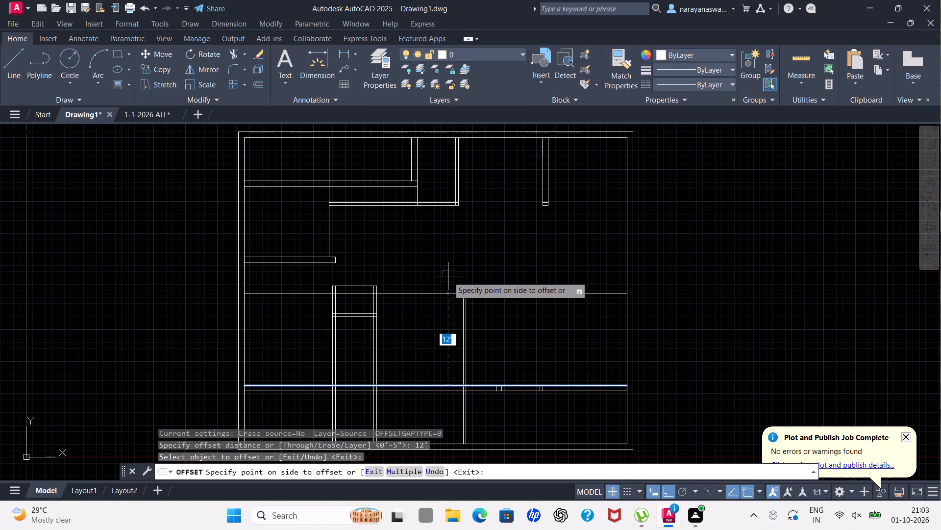
left_click(448, 276)
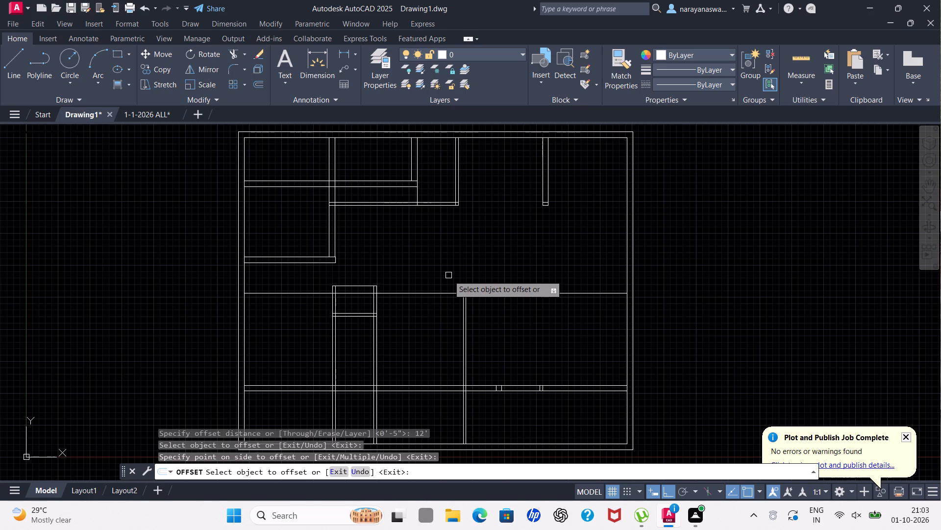
key("Escape")
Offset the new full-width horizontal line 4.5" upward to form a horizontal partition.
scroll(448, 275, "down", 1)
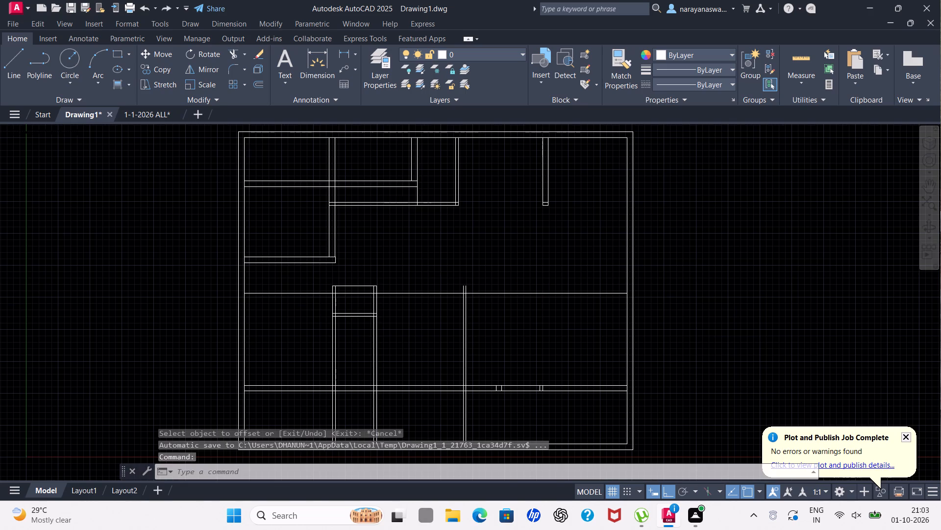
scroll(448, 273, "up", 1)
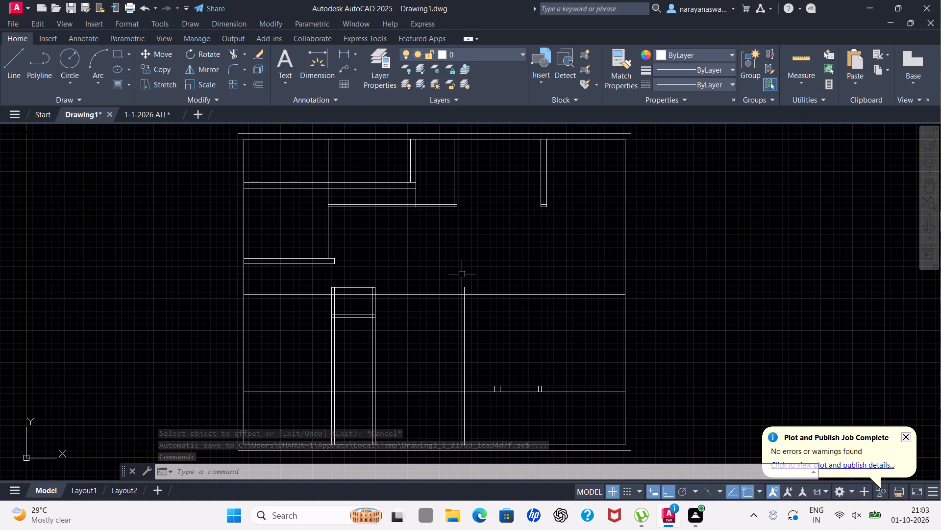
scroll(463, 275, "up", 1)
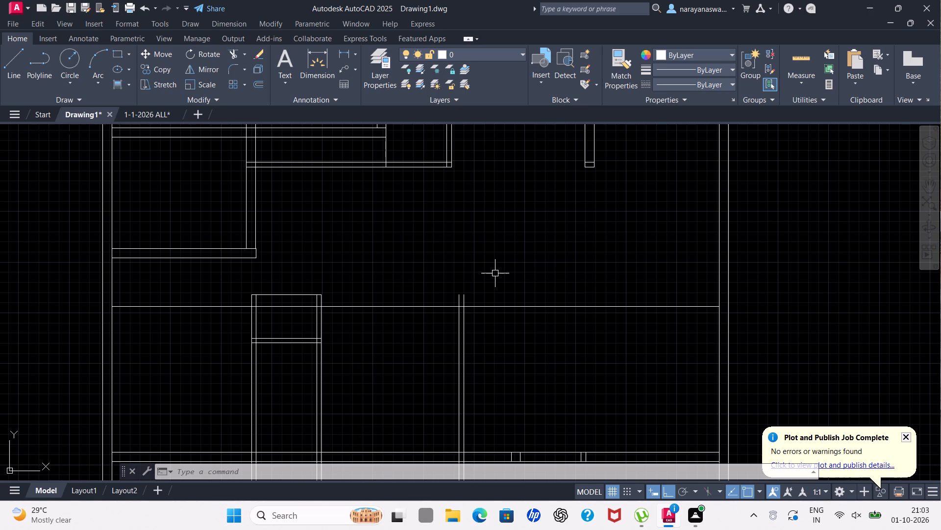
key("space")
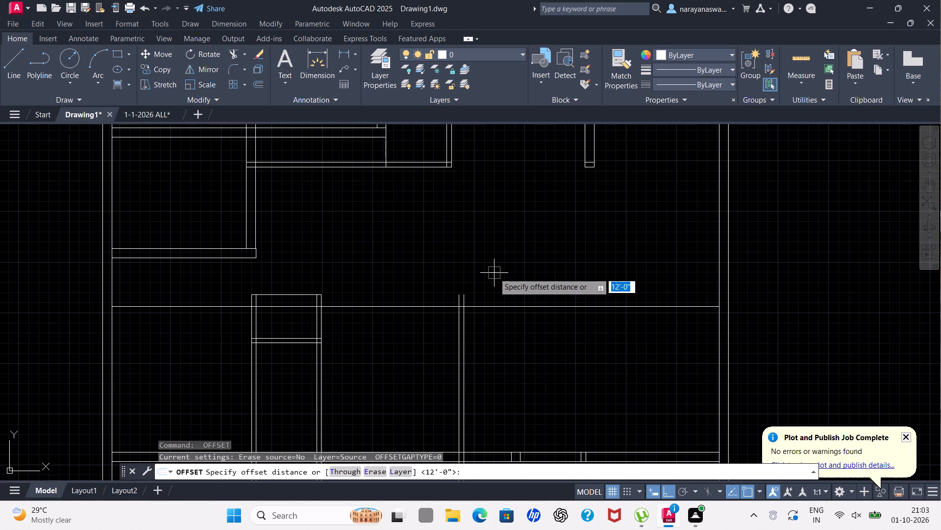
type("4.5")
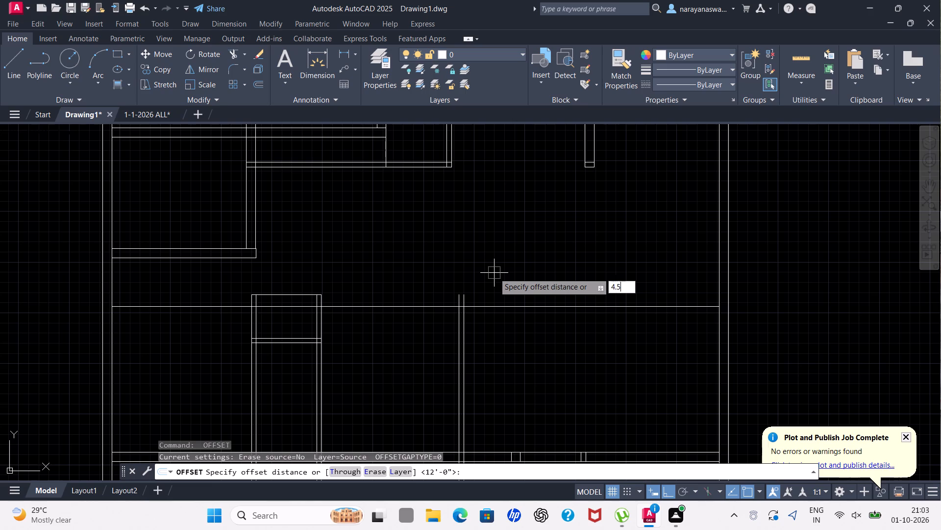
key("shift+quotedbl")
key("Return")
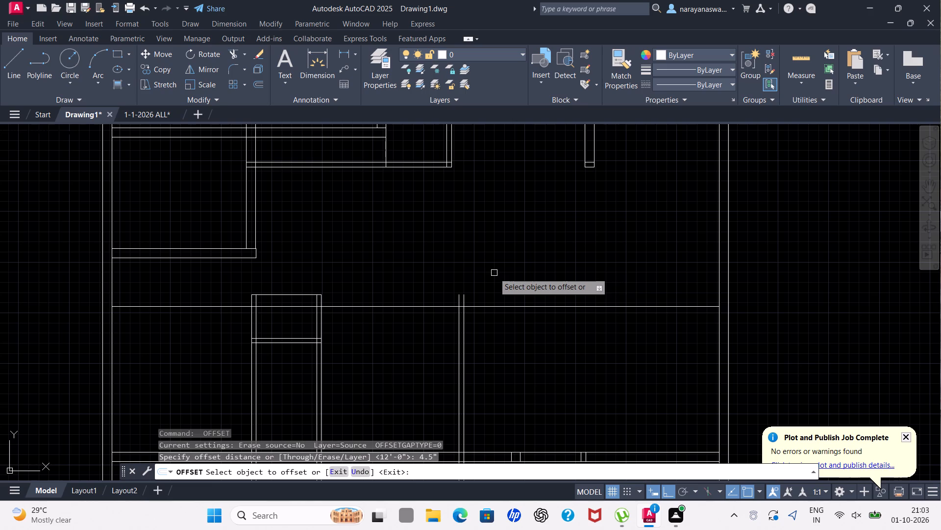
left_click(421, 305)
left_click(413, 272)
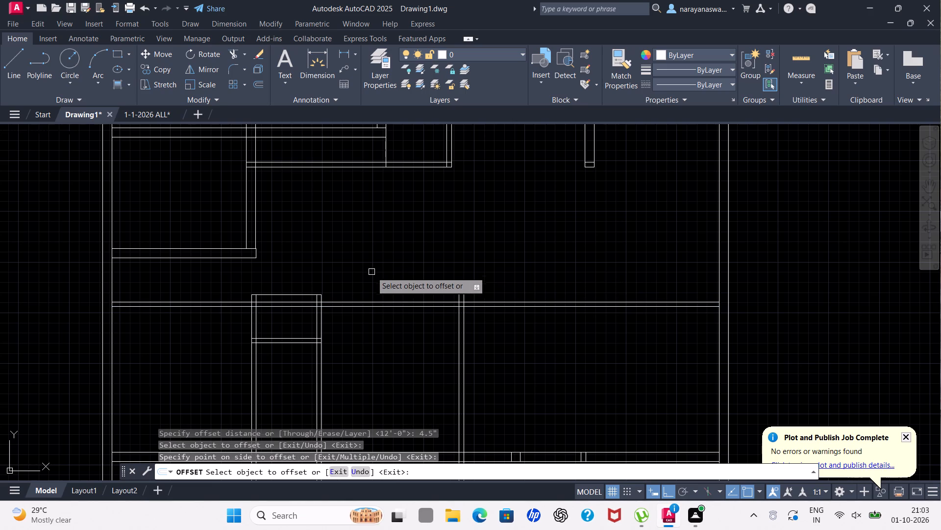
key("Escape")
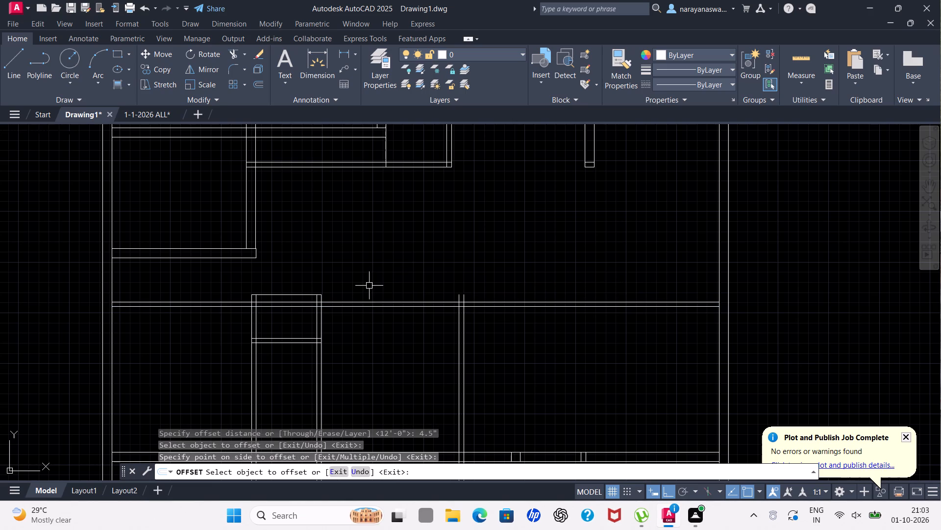
Erase both full-width horizontal lines that cross the upper ends of the vertical partitions.
scroll(441, 316, "down", 2)
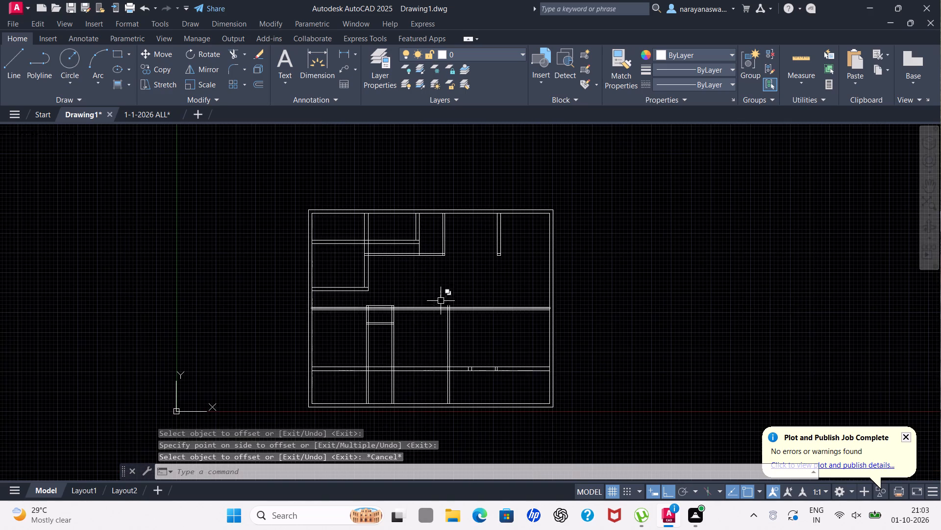
scroll(422, 291, "up", 1)
left_click_drag(435, 303, 415, 371)
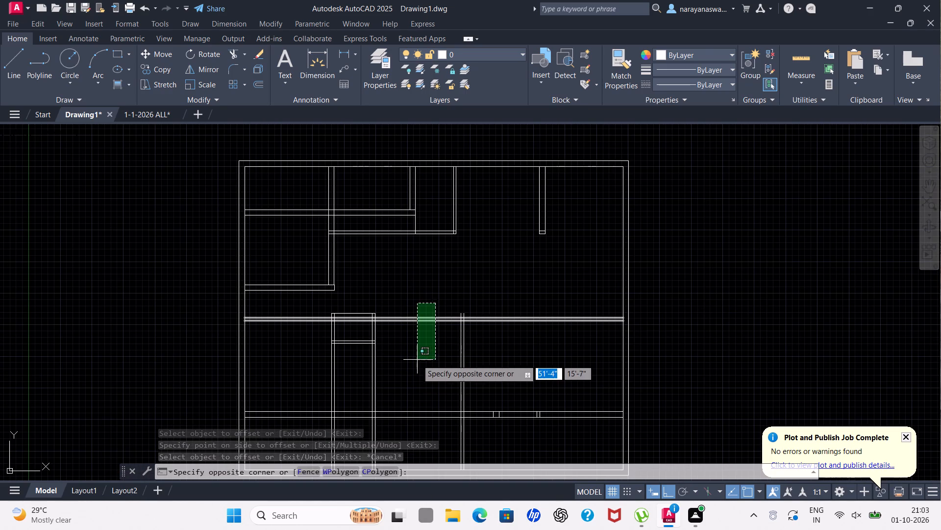
left_click(417, 358)
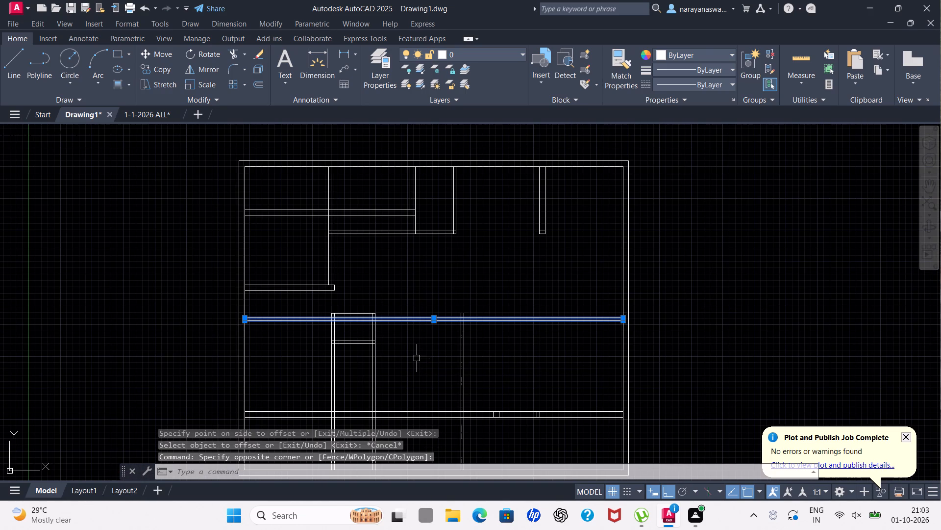
key("Delete")
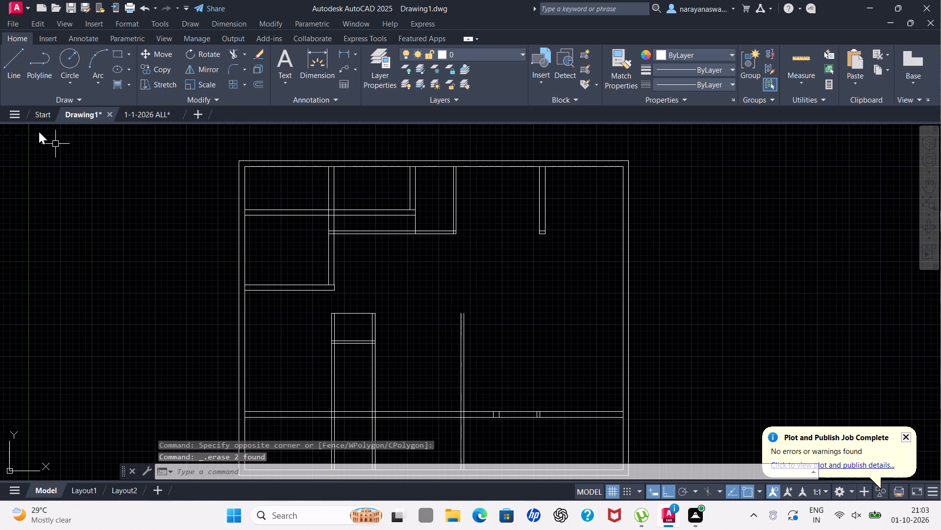
Draw a horizontal line from the second vertical partition's top outer corner to the top of the third partition's right face.
left_click(16, 70)
scroll(457, 321, "up", 2)
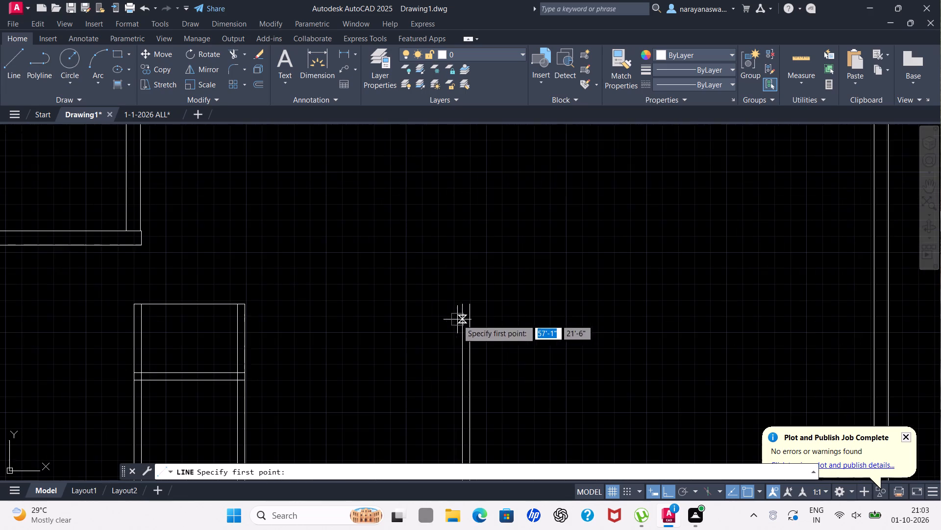
left_click(246, 304)
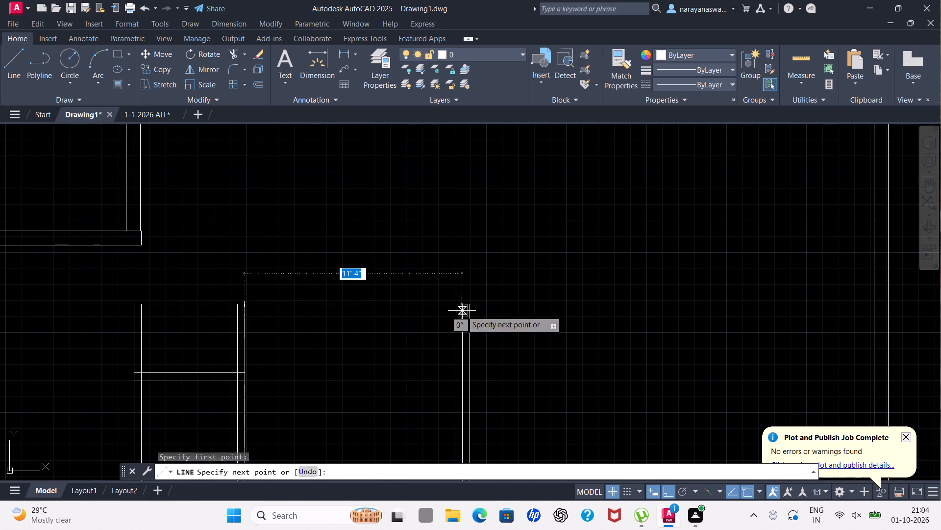
left_click(469, 305)
key("Escape")
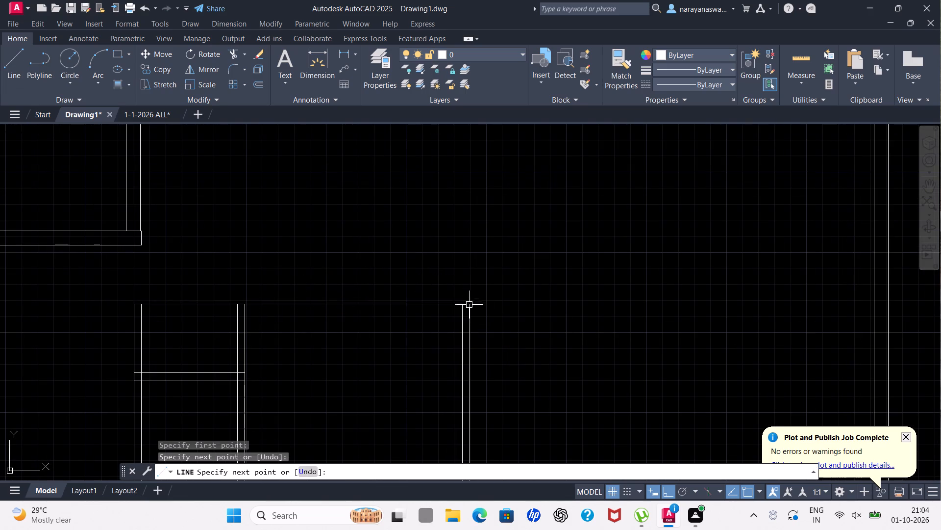
scroll(357, 259, "down", 2)
Offset the new horizontal line 4.5" downward to form the room's top partition.
scroll(357, 259, "up", 2)
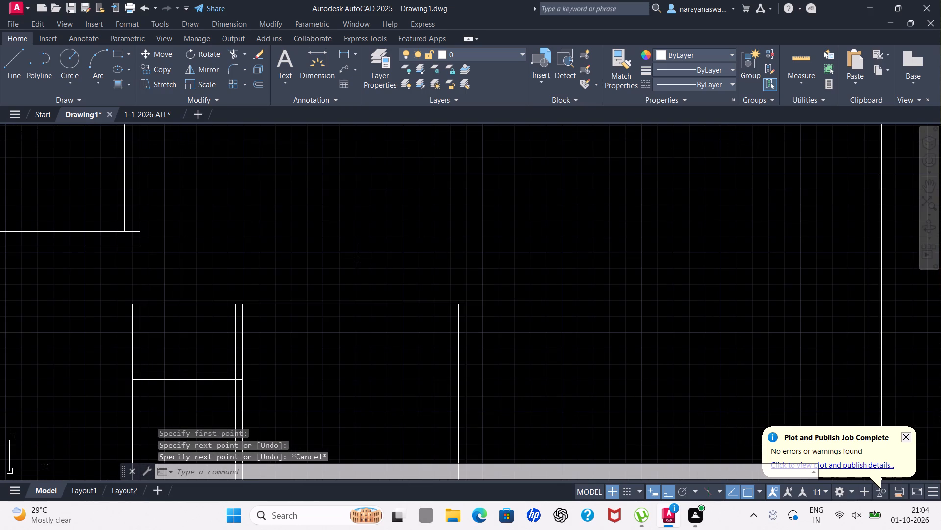
type("of")
key("Return")
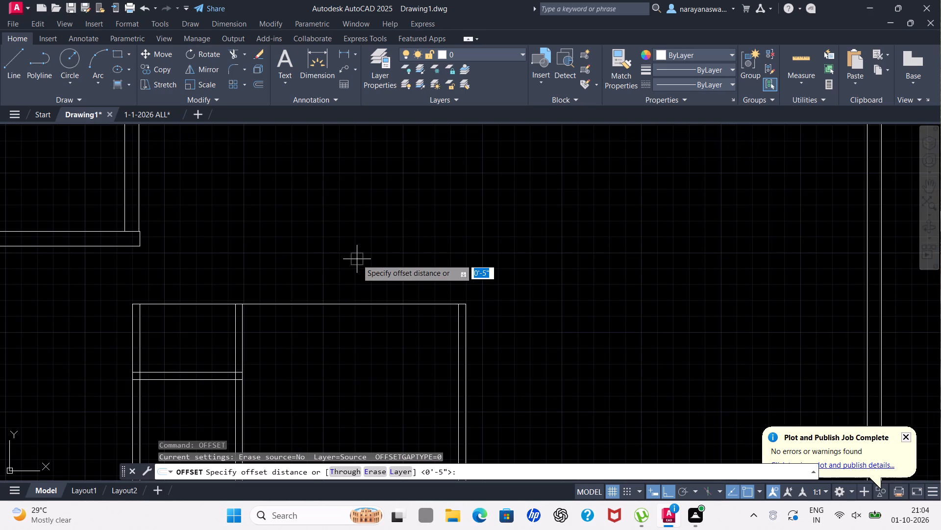
type("4.5")
key("shift+quotedbl")
key("Return")
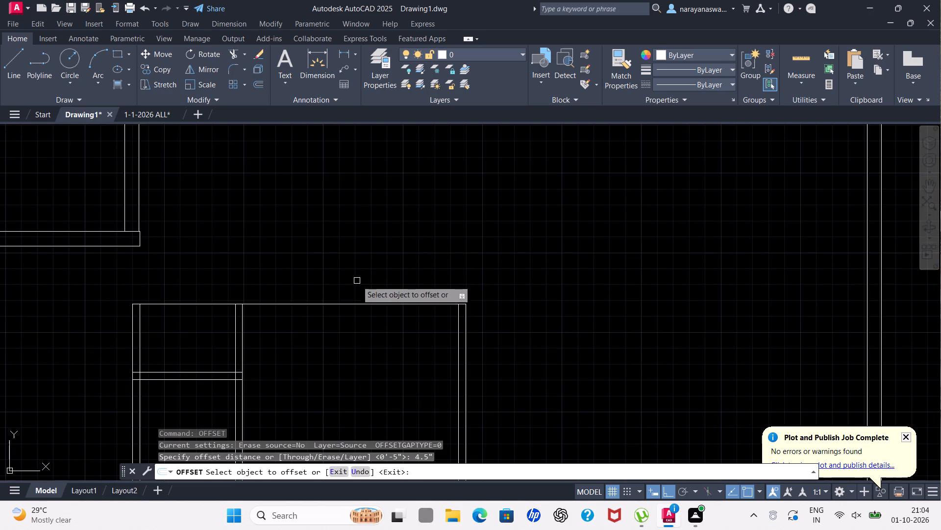
left_click(357, 303)
left_click(352, 325)
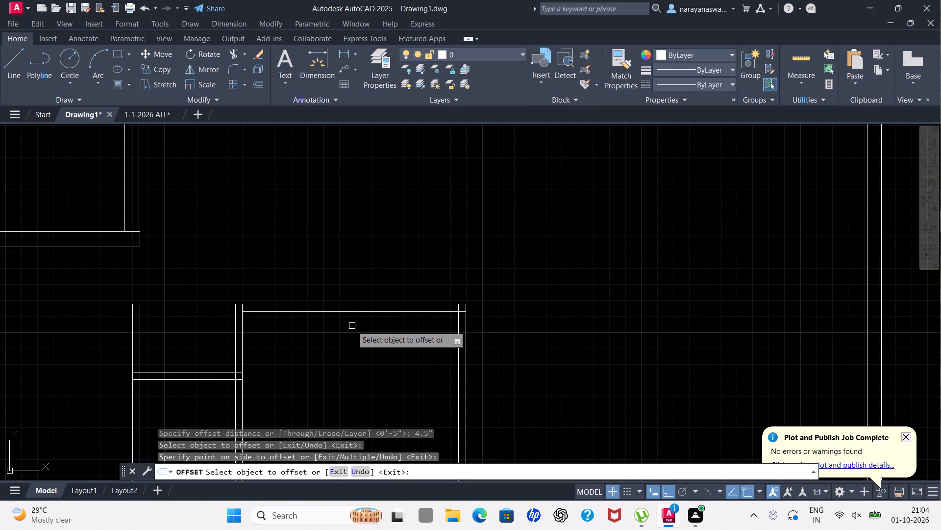
key("Escape")
key("Escape")
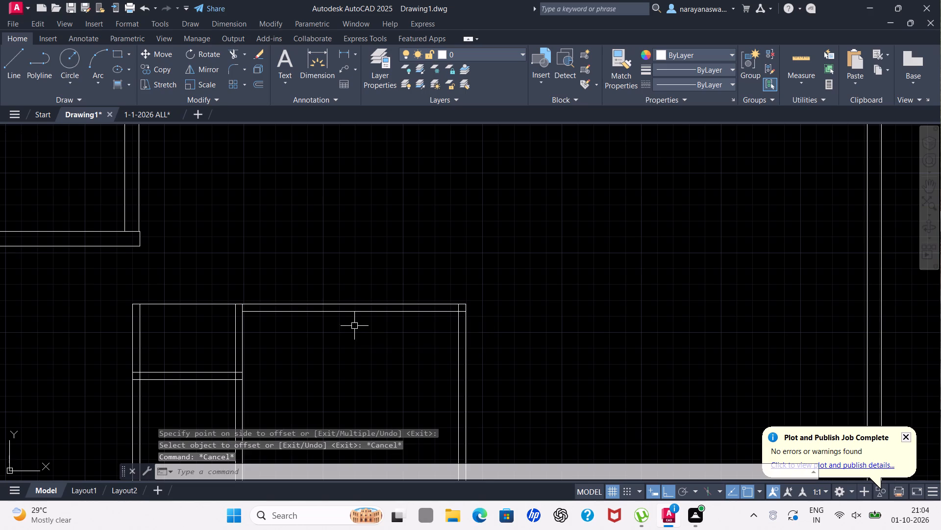
Start saving the new floor plan drawing and choose the harika folder on the Desktop as its location.
scroll(357, 321, "down", 2)
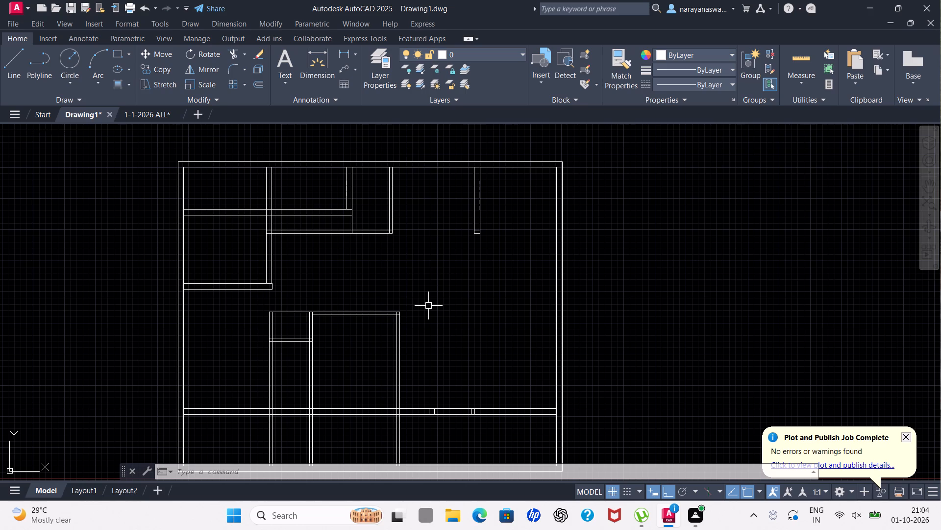
scroll(511, 339, "down", 2)
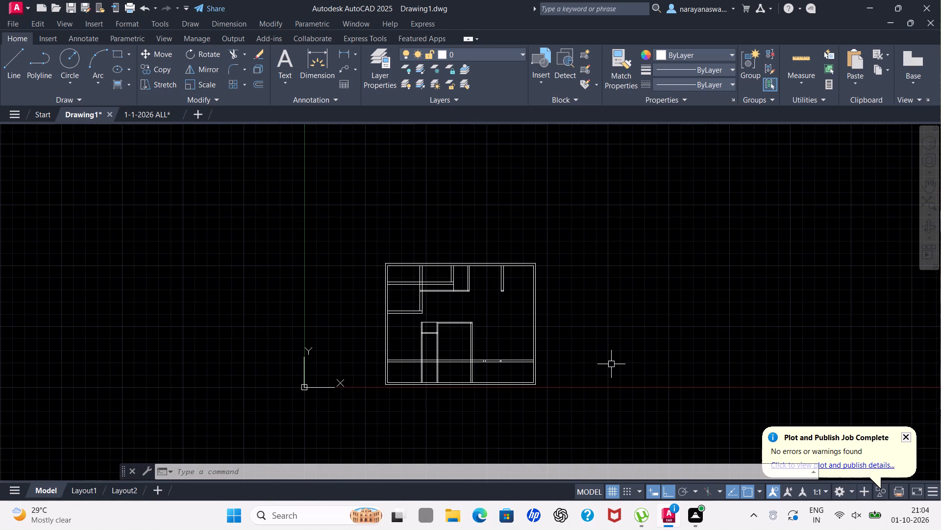
key("ctrl+s")
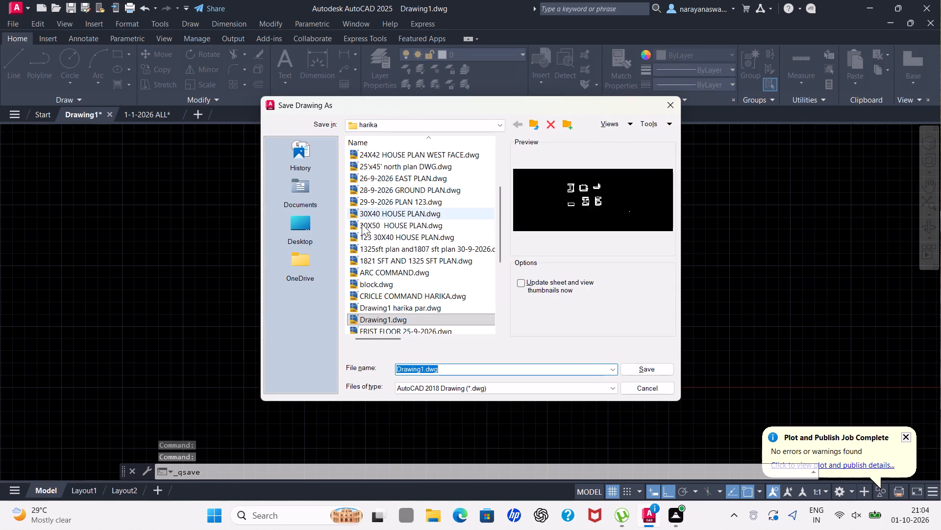
double_click(312, 221)
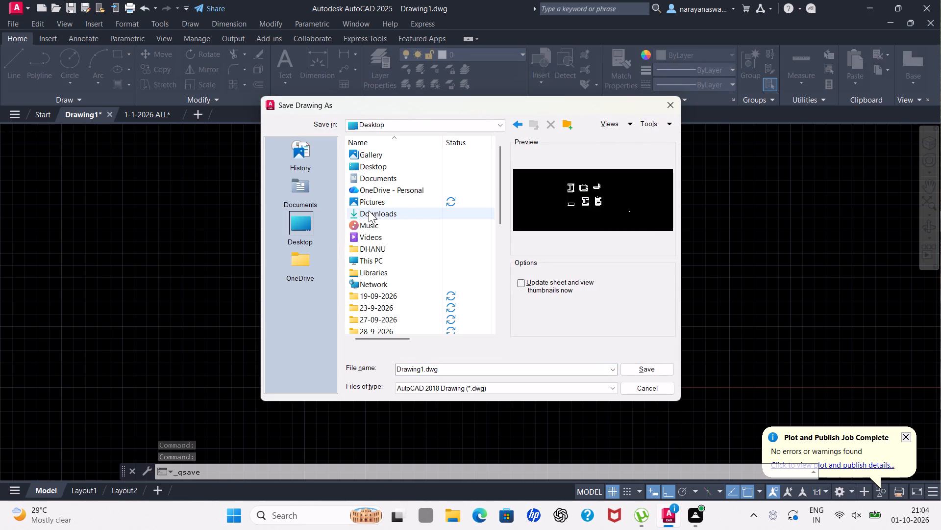
scroll(398, 266, "down", 2)
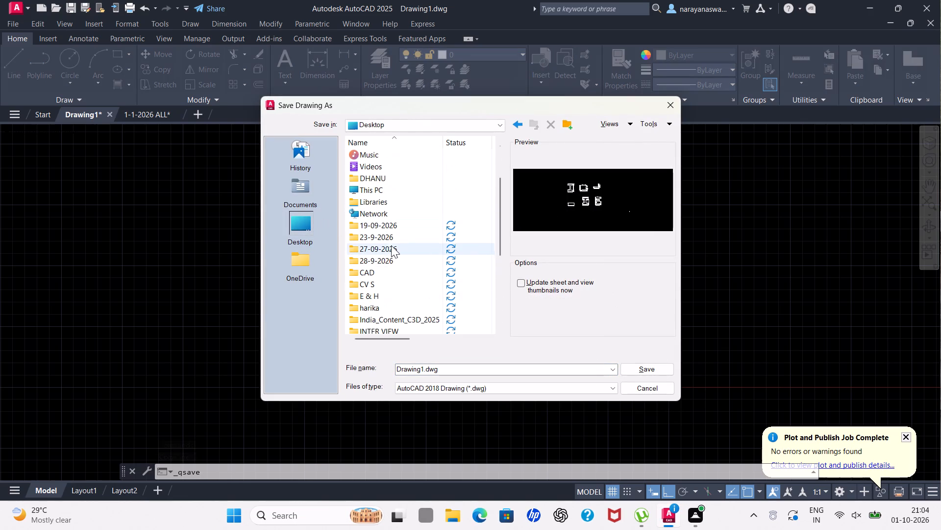
double_click(386, 305)
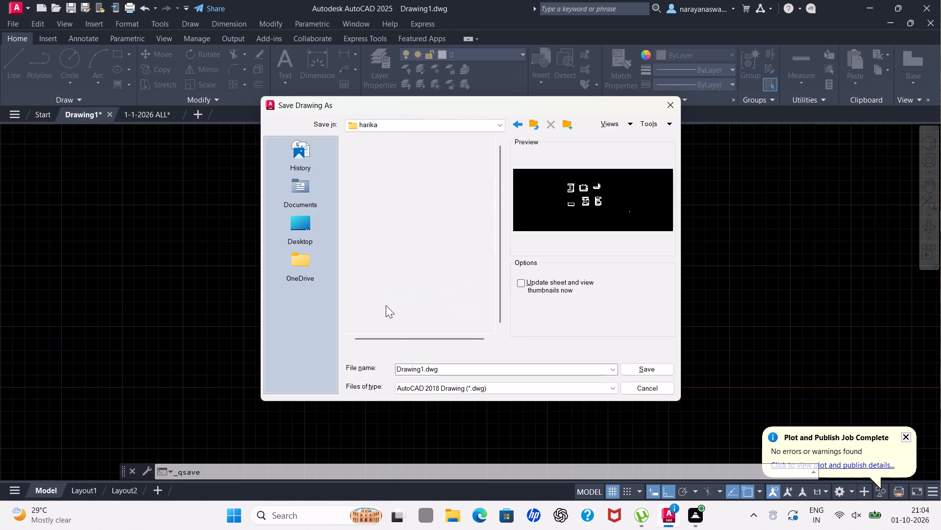
Name the drawing file "1741 sft plan 1262sft" and save it as an AutoCAD 2018 drawing.
left_click(456, 371)
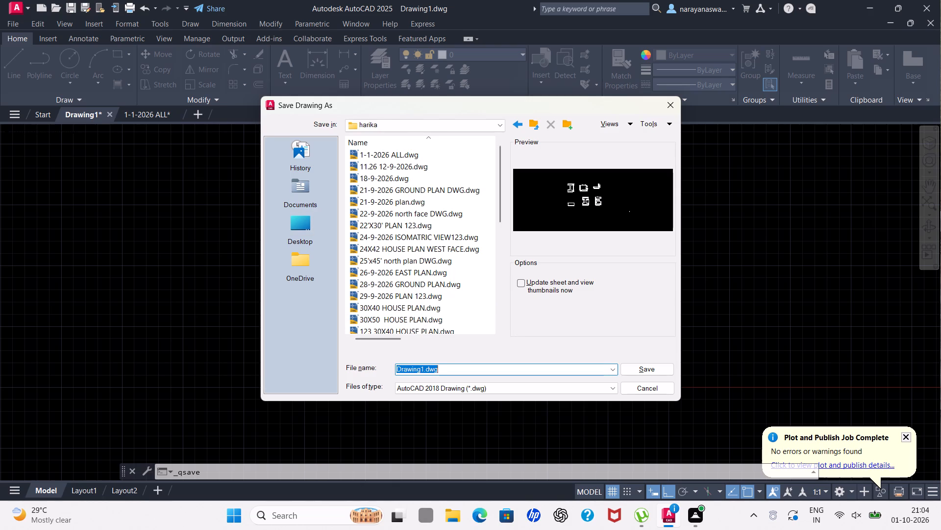
key("BackSpace")
key("BackSpace")
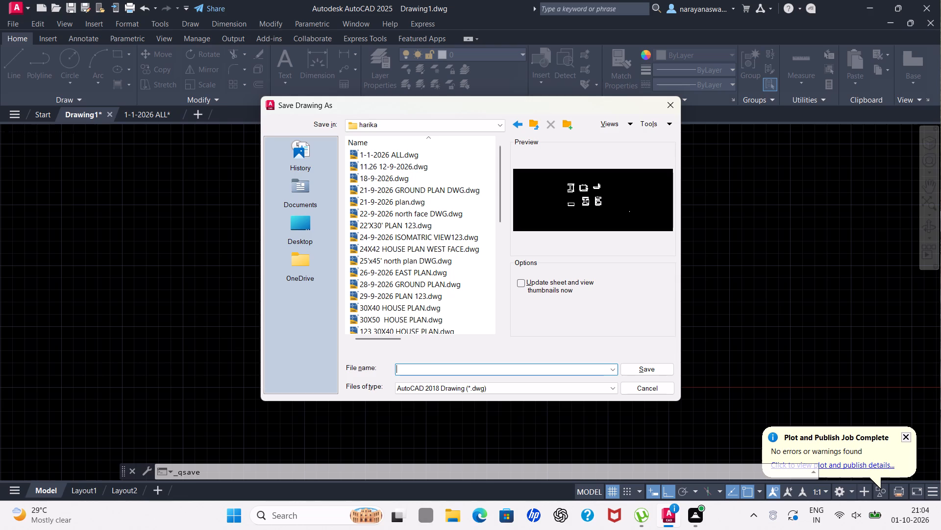
key("1")
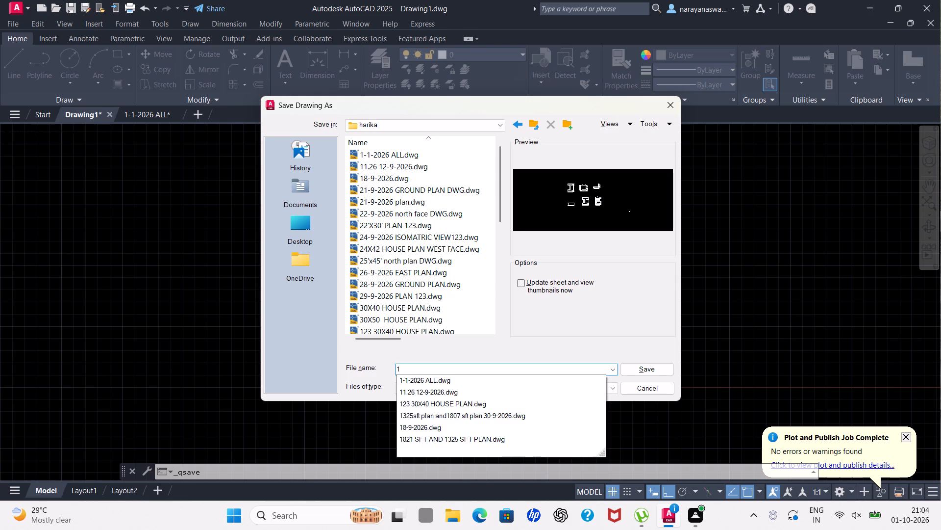
key("7")
key("2")
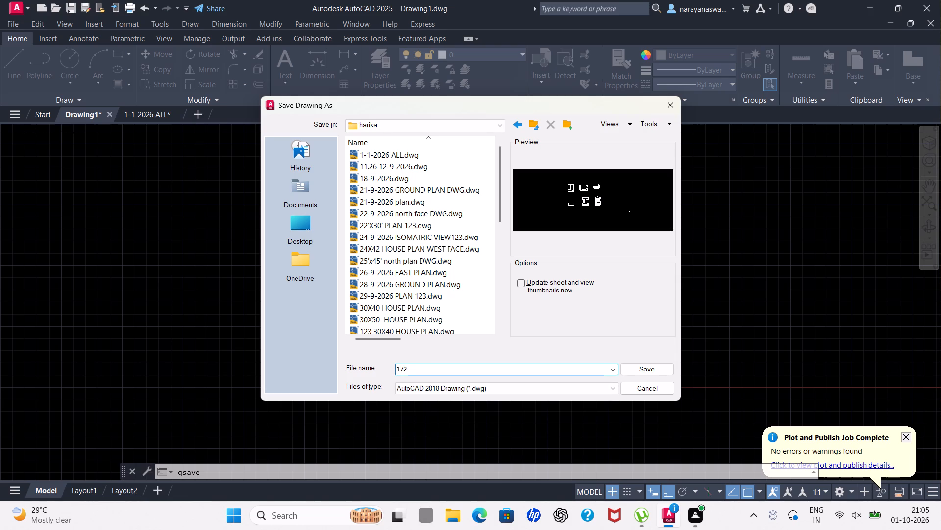
key("BackSpace")
type("41")
key("space")
type("sft")
key("space")
key("a")
key("BackSpace")
type("pl")
type("an")
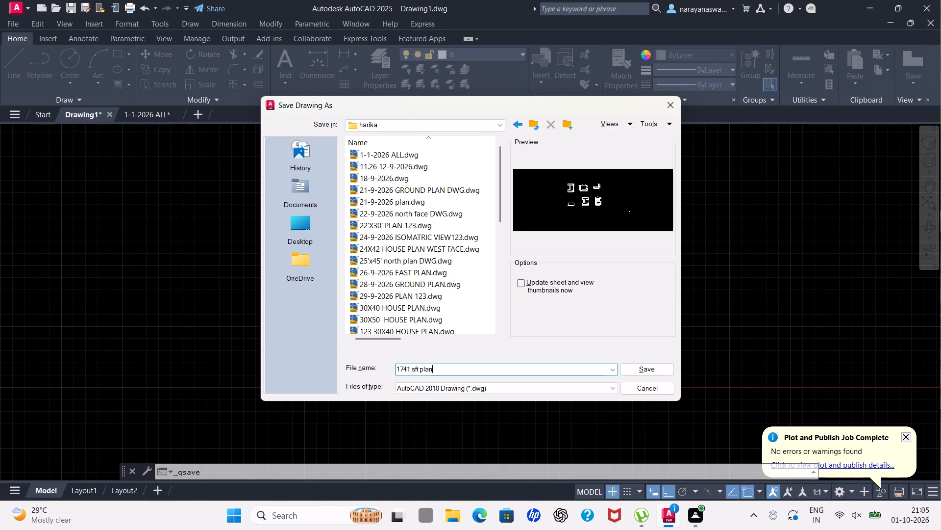
key("space")
type("12")
key("6")
key("2")
type("sft")
left_click(667, 370)
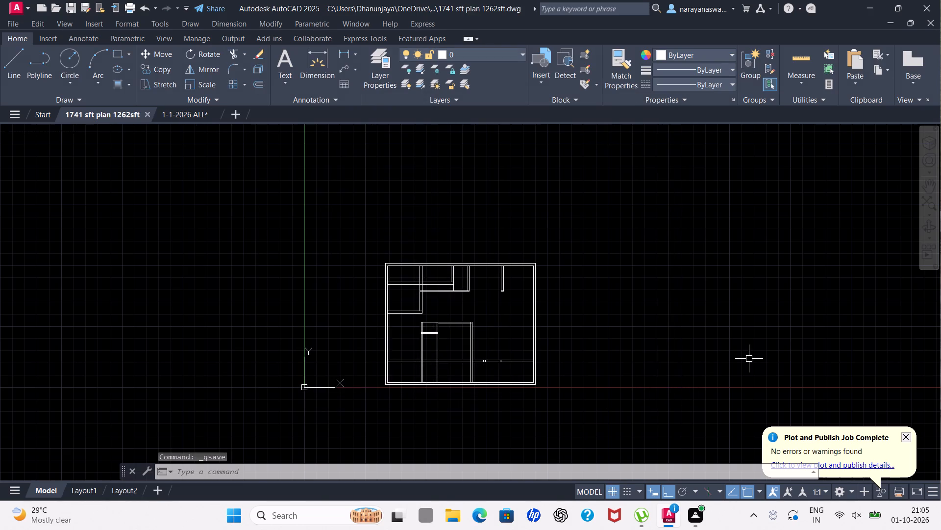
Save the floor plan drawing again with its zoomed-out view.
scroll(749, 359, "down", 1)
scroll(706, 360, "up", 2)
scroll(630, 340, "down", 2)
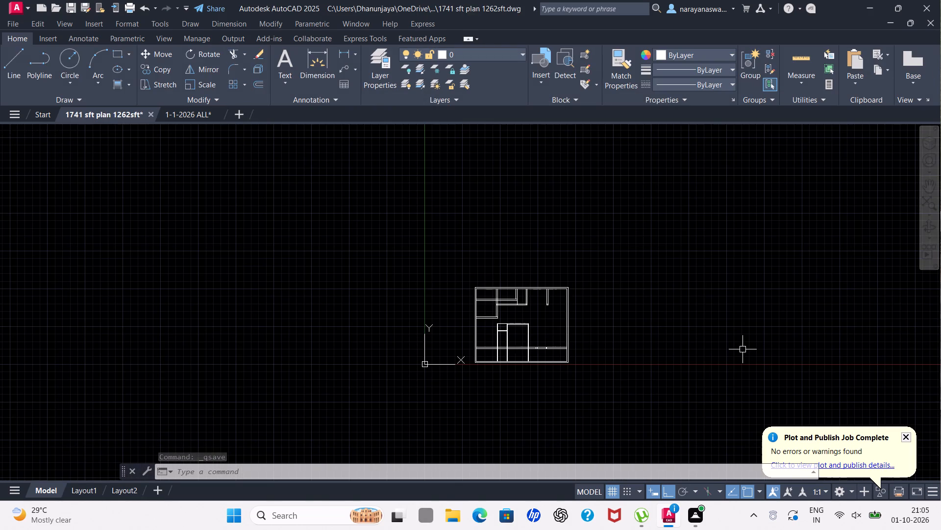
key("ctrl+s")
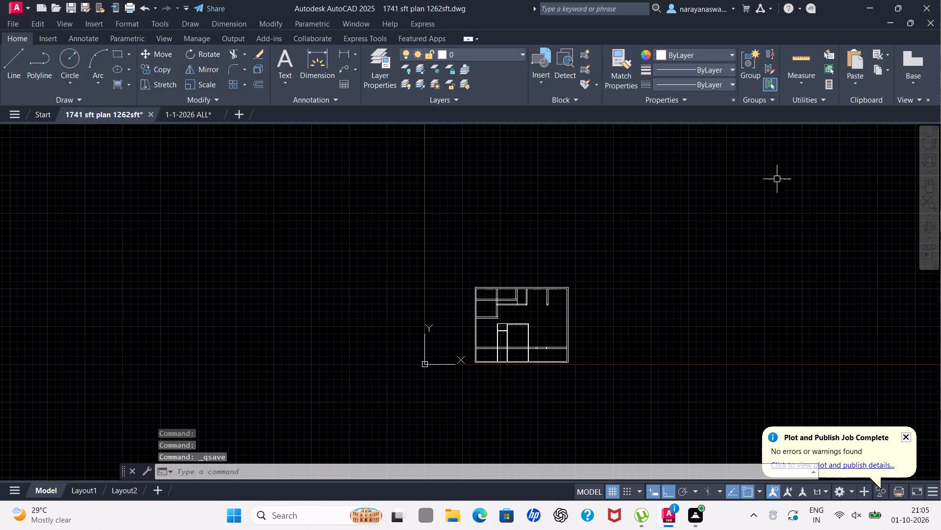
key("ctrl+s")
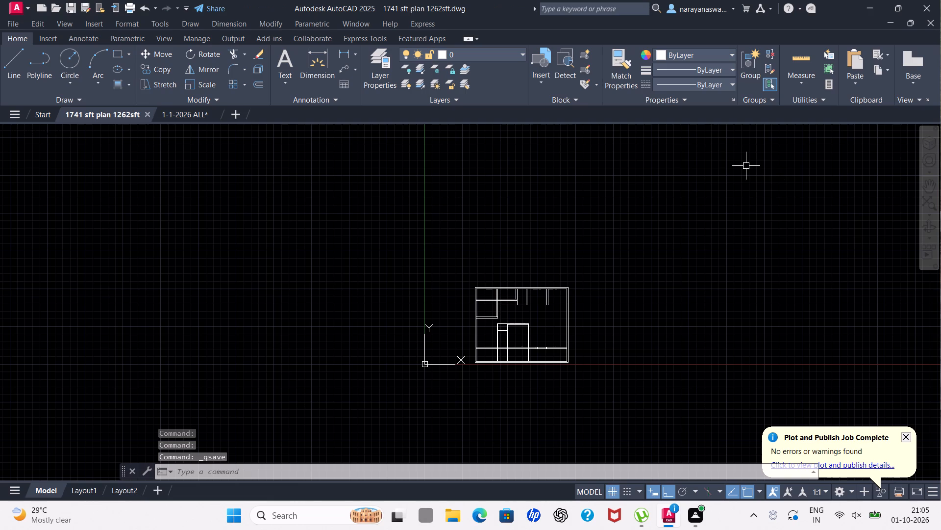
key("ctrl+s")
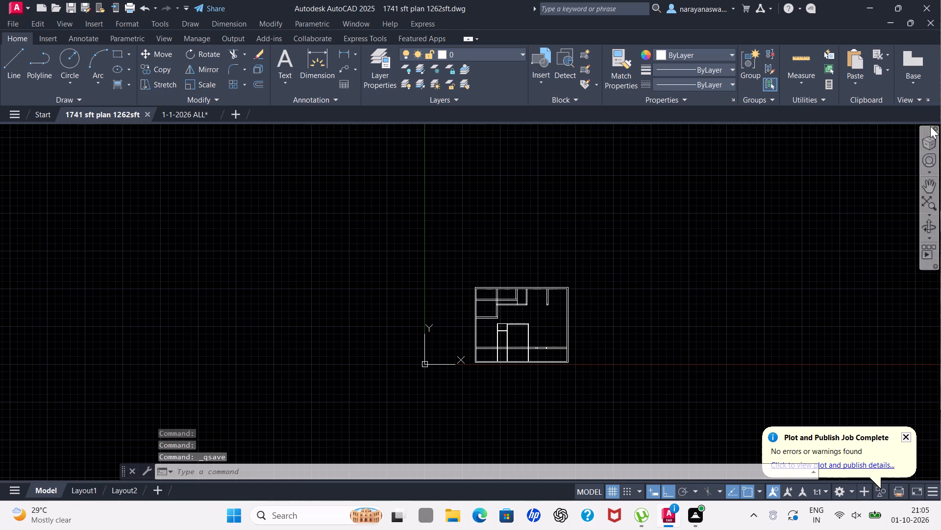
Close the saved floor plan and quit AutoCAD, discarding the changes to the 1-1-2026 ALL drawing.
left_click(929, 21)
left_click(929, 0)
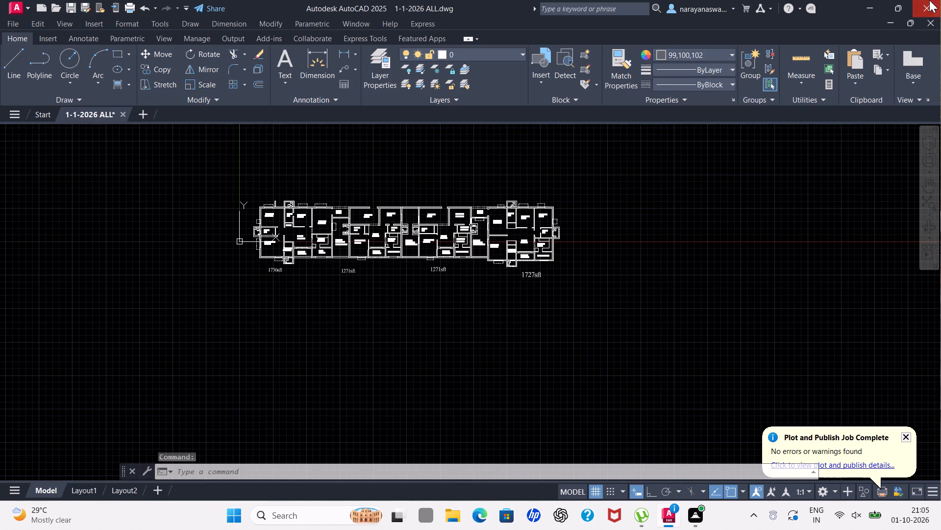
left_click(506, 293)
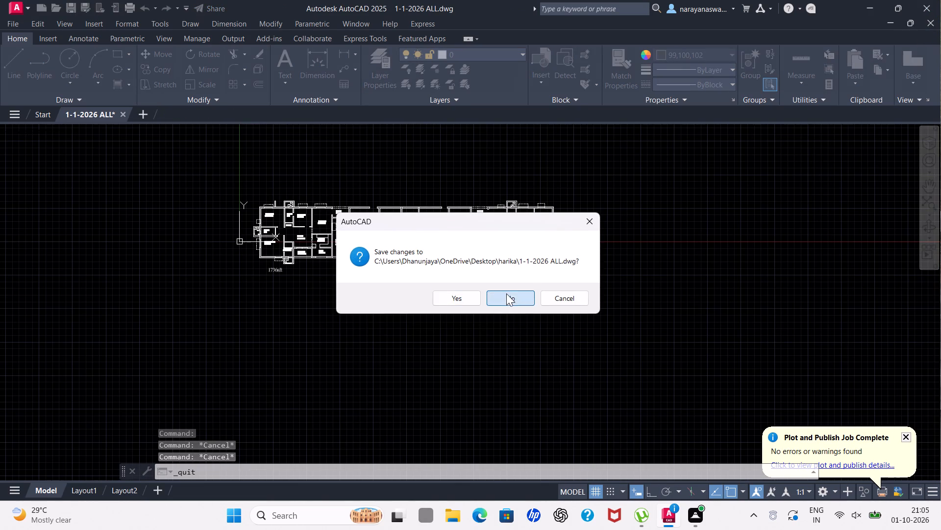
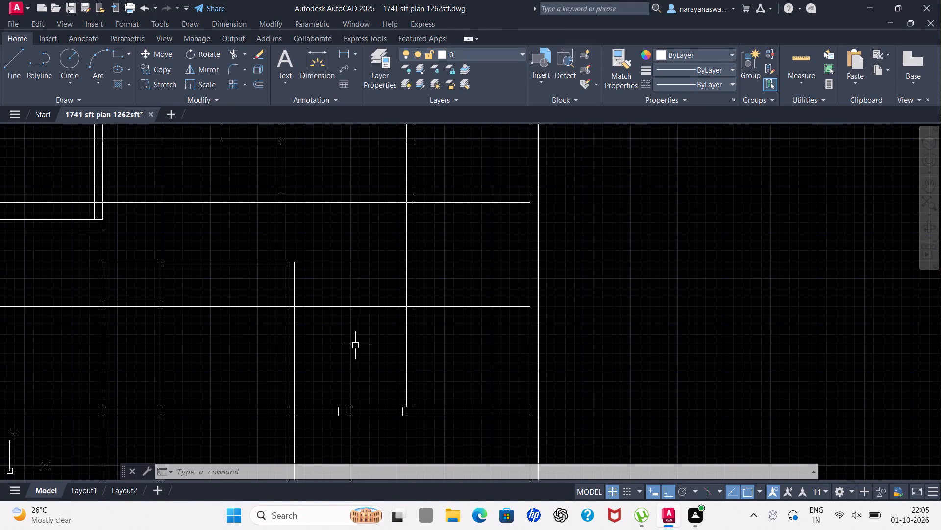
Offset the single vertical and horizontal partition lines beside the lower central room by 4.5", rightward and upward respectively, to form double-line walls.
key("space")
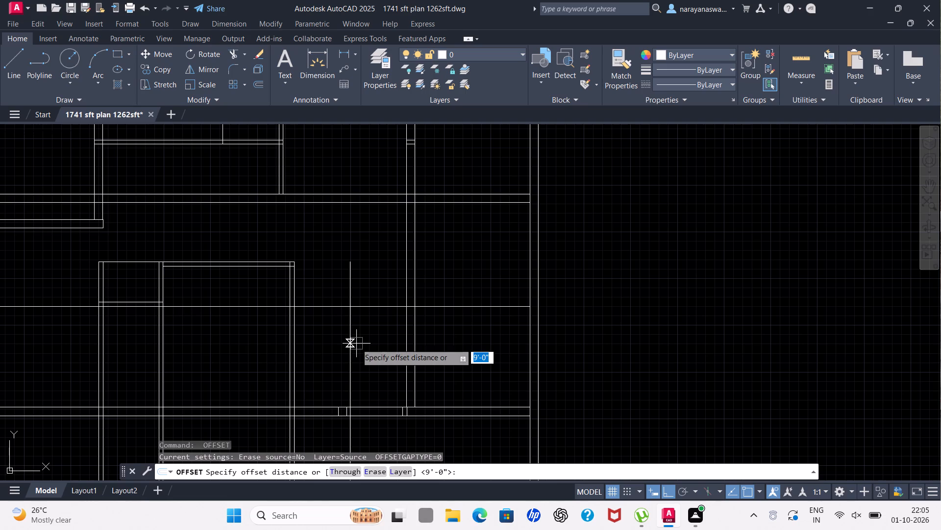
key("4")
type(".5")
key("shift+quotedbl")
key("Return")
left_click(348, 340)
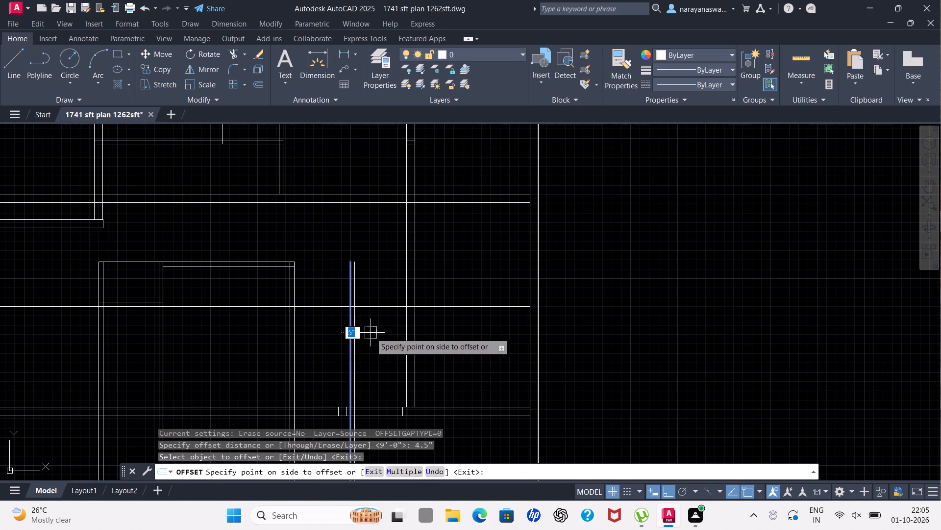
left_click(371, 332)
left_click_drag(336, 307, 338, 297)
left_click(338, 275)
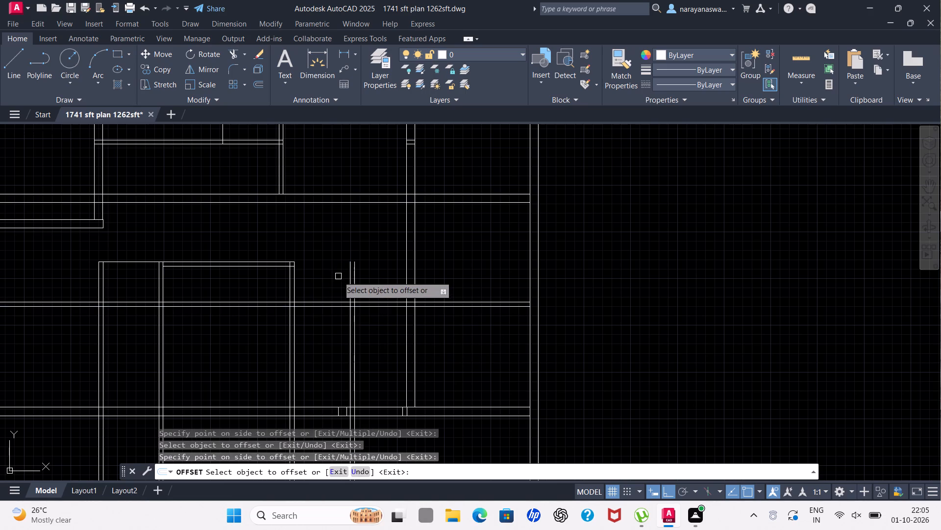
key("Escape")
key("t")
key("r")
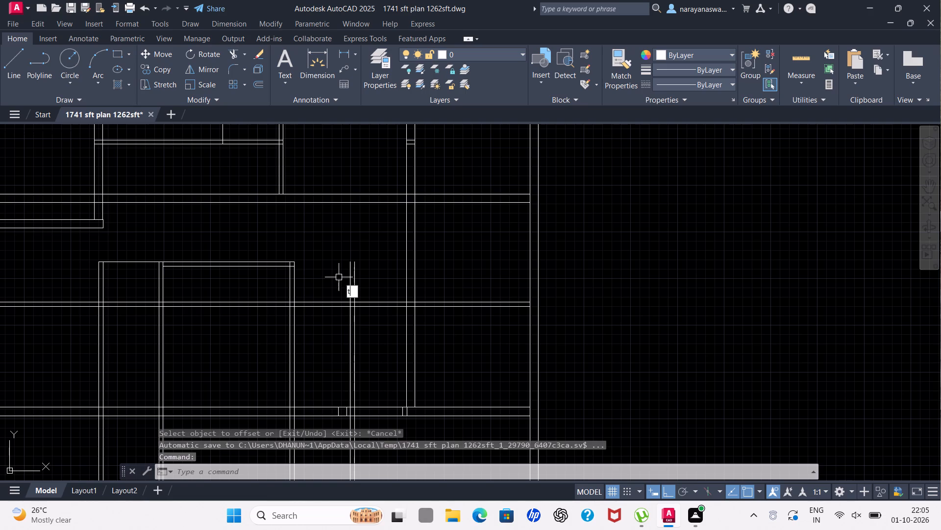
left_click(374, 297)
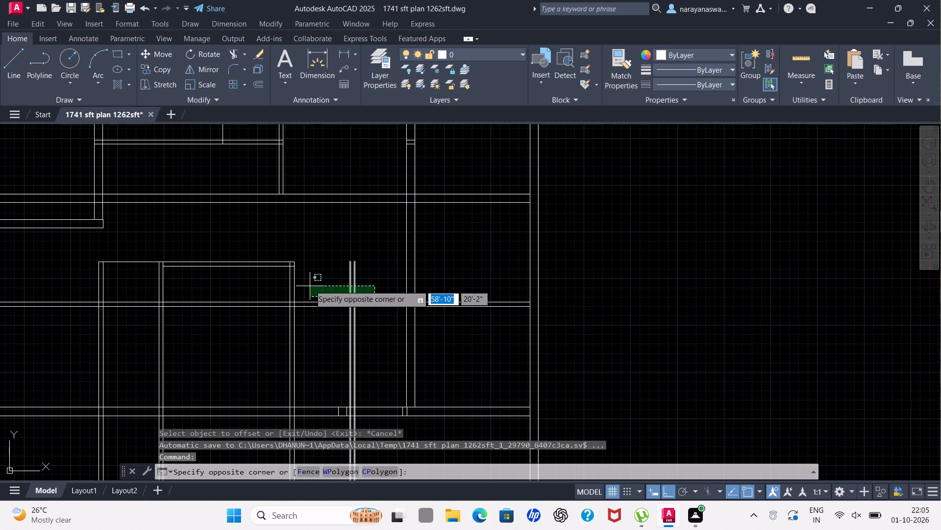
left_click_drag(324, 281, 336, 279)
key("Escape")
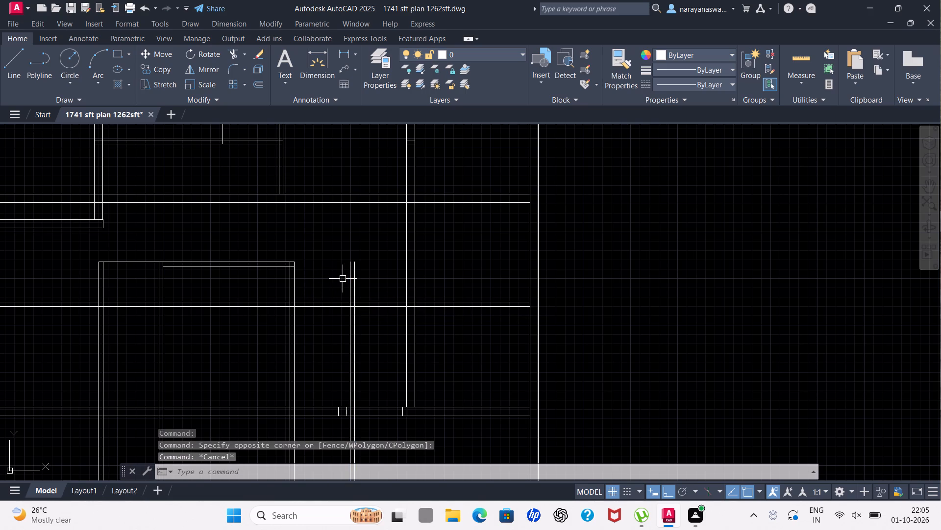
Trim the vertical partition above the horizontal 4.5" wall, and cut that wall out of the central room and the outer right bay.
type("tr")
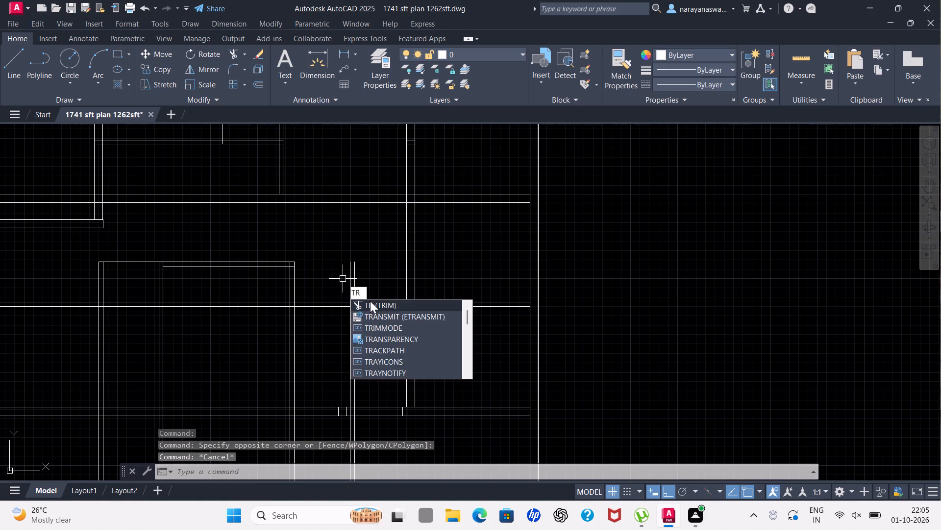
left_click(370, 301)
left_click_drag(335, 279, 379, 278)
left_click_drag(256, 296, 260, 330)
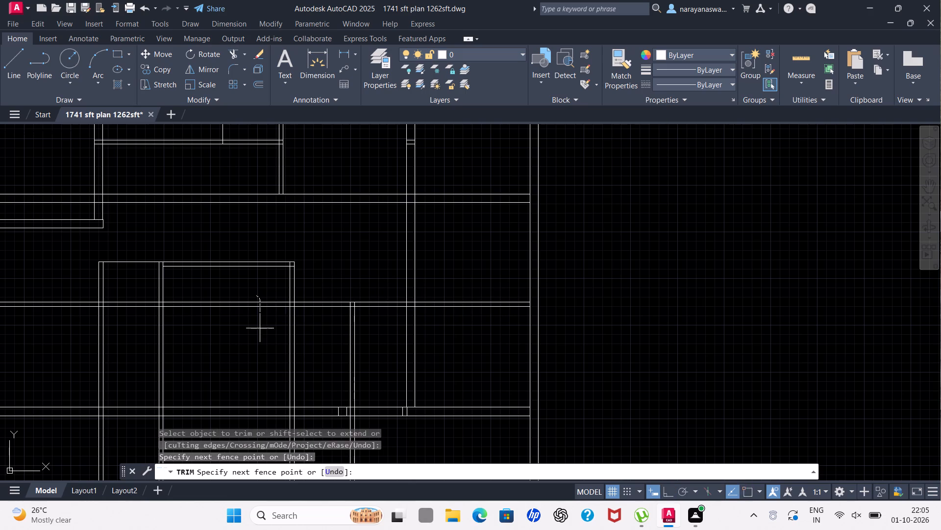
left_click_drag(260, 330, 260, 330)
left_click_drag(507, 284, 515, 331)
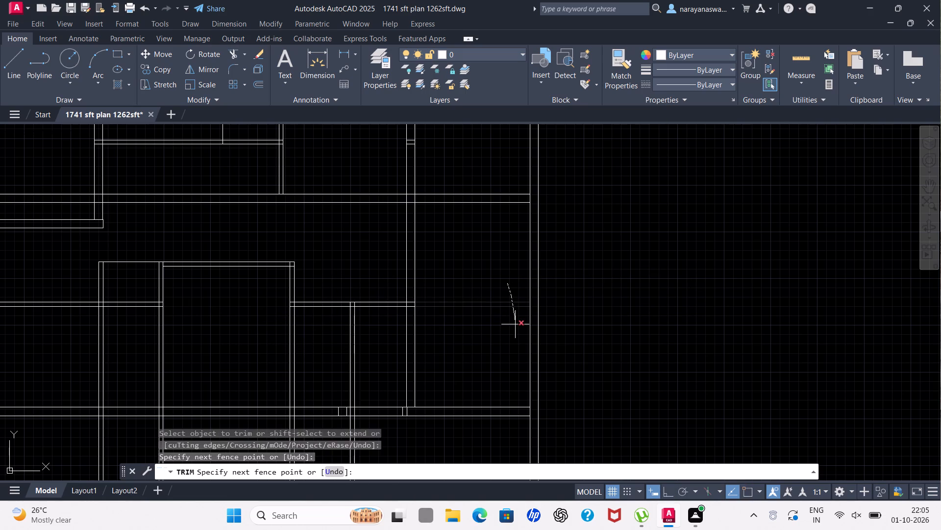
left_click_drag(515, 331, 515, 338)
key("Escape")
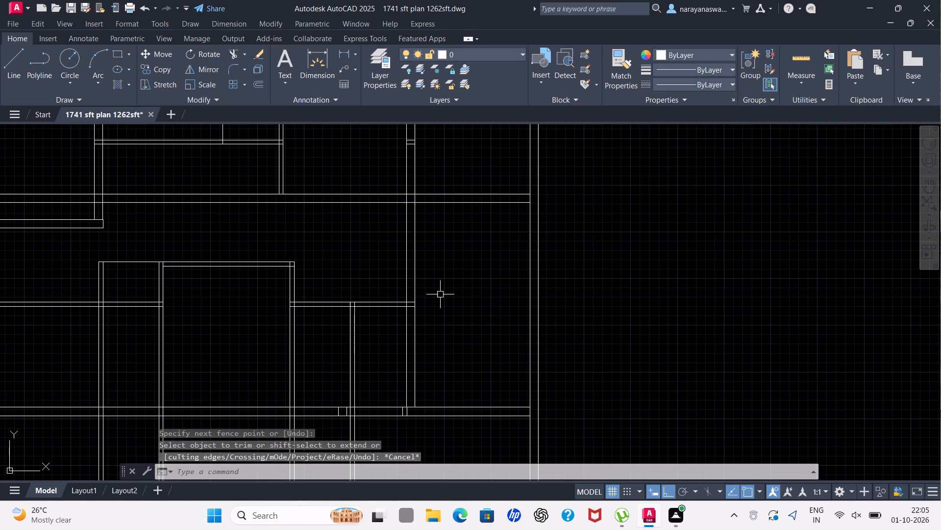
Measure the space above the new horizontal partition, between the central room and the 9" vertical wall.
scroll(442, 295, "down", 1)
scroll(421, 245, "up", 1)
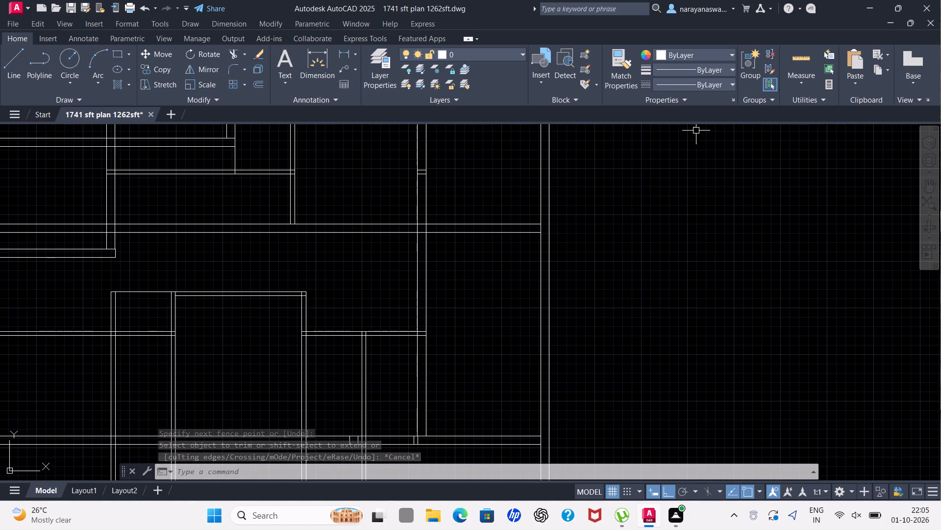
left_click(794, 64)
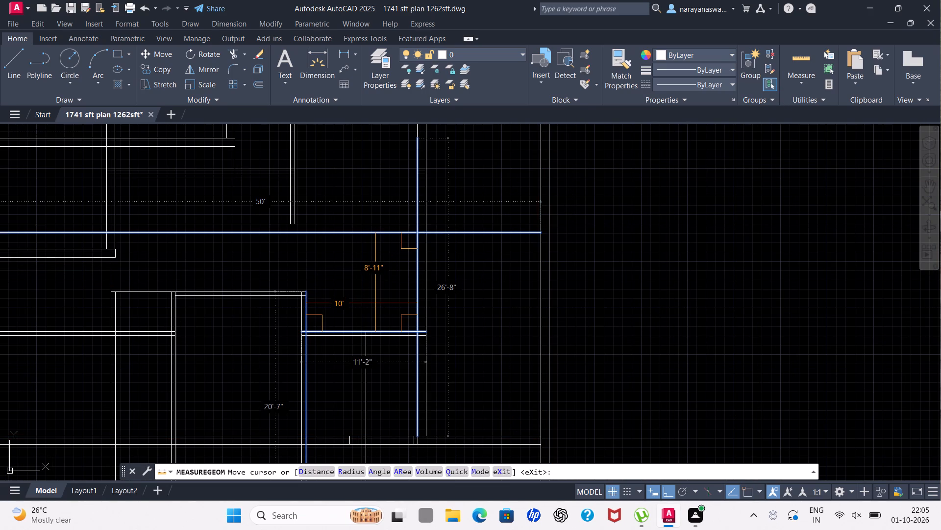
key("Escape")
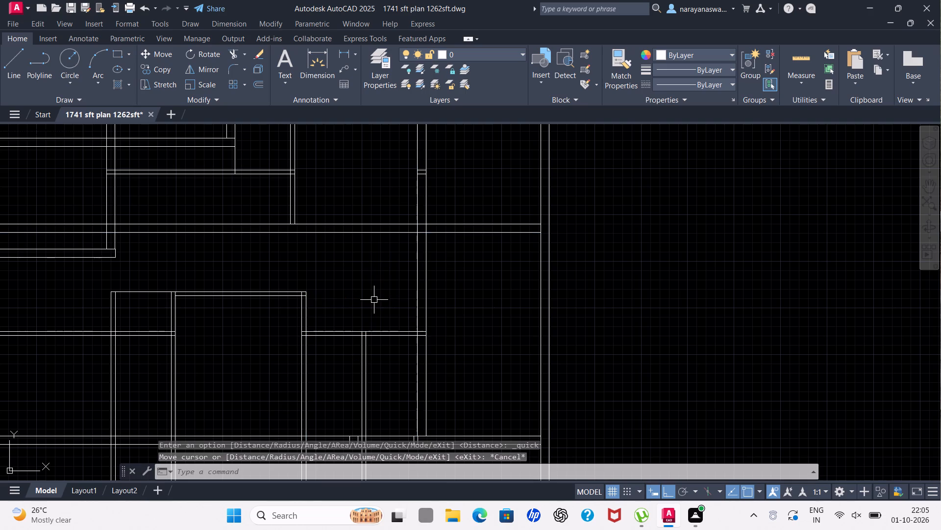
Erase both lines of the central room's right-hand wall.
scroll(374, 297, "down", 1)
scroll(338, 301, "up", 2)
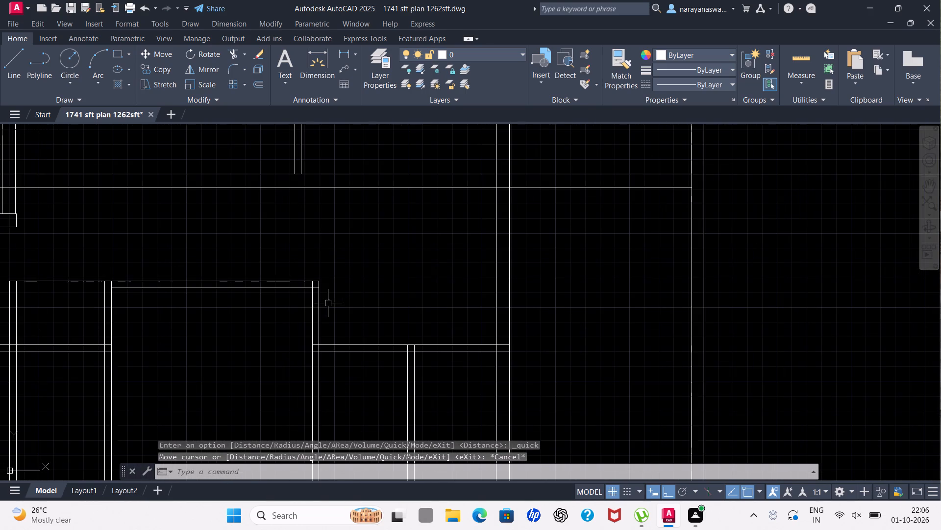
scroll(324, 294, "down", 3)
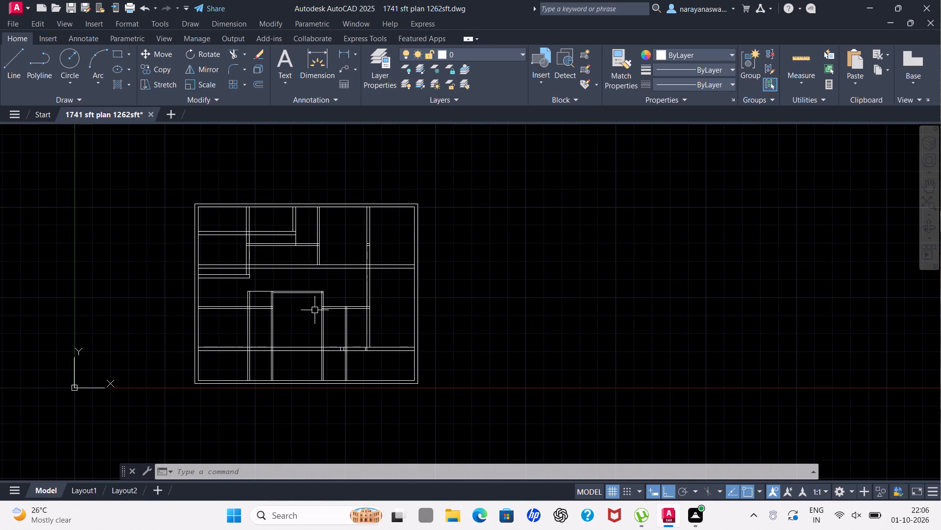
scroll(313, 303, "up", 2)
left_click_drag(336, 332, 283, 364)
left_click(299, 357)
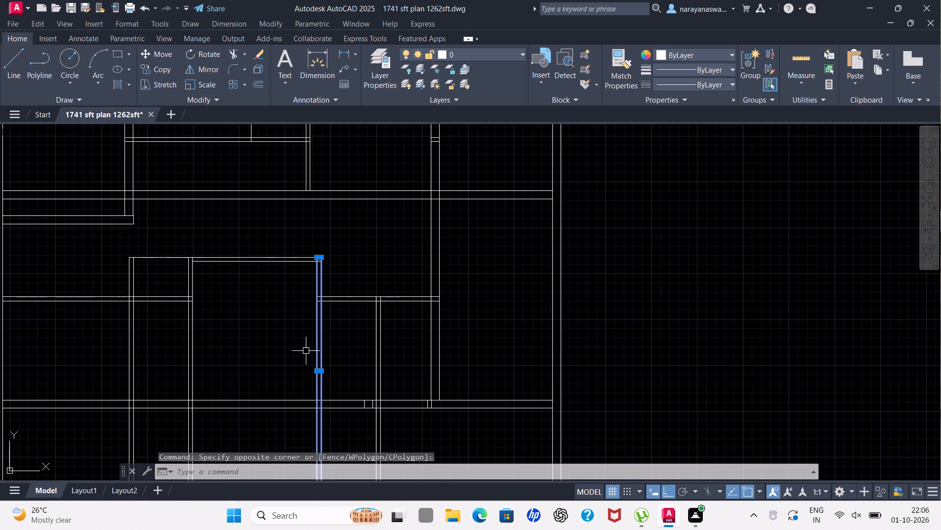
key("Delete")
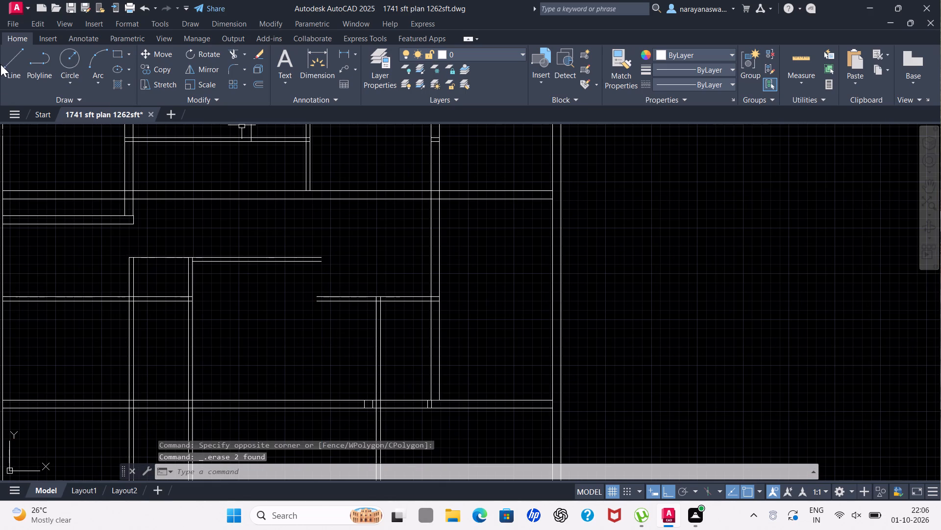
Redraw the central room's right wall as two lines about 12'-7" long, aligned with the partition above and ending at the lower 9" wall.
left_click(15, 71)
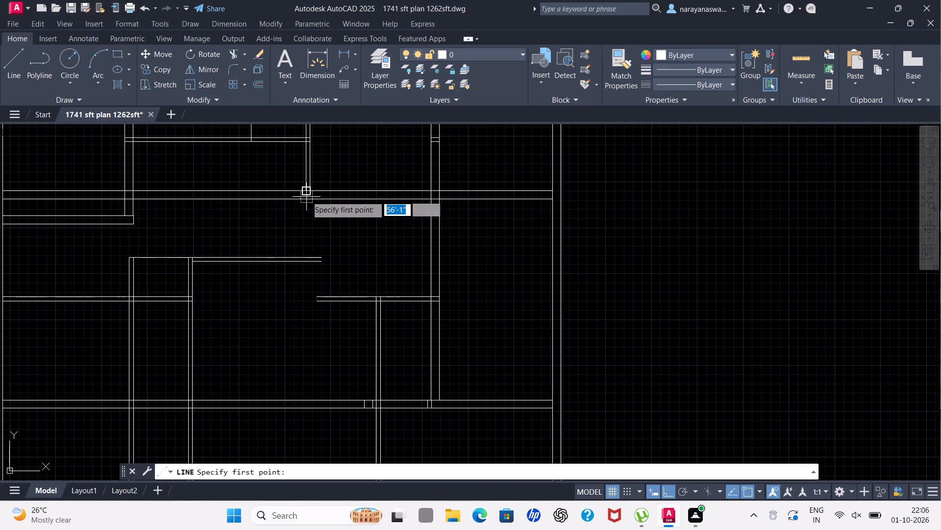
left_click(308, 263)
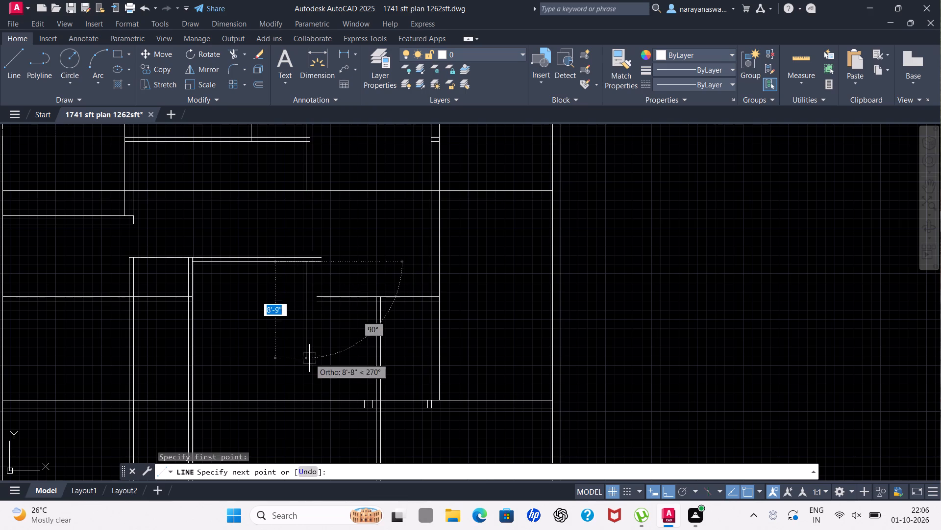
left_click(307, 398)
key("Escape")
key("space")
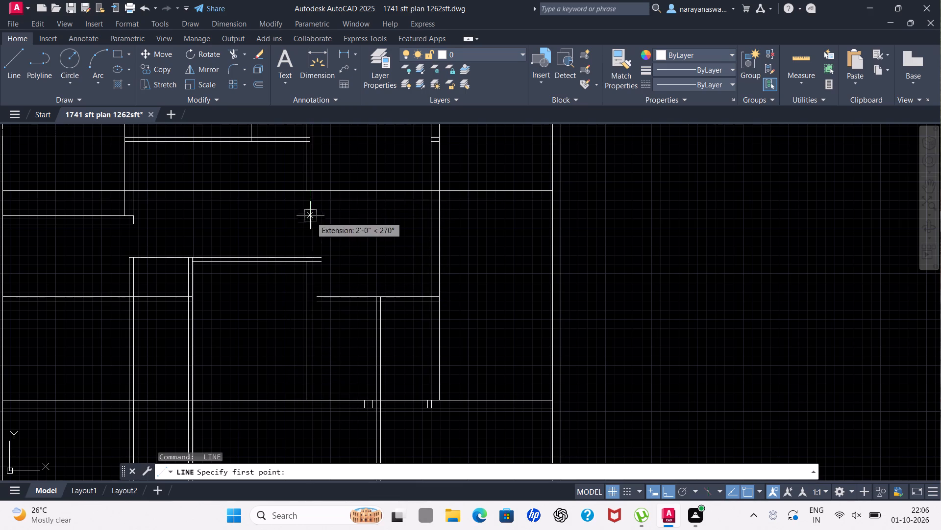
scroll(308, 267, "up", 2)
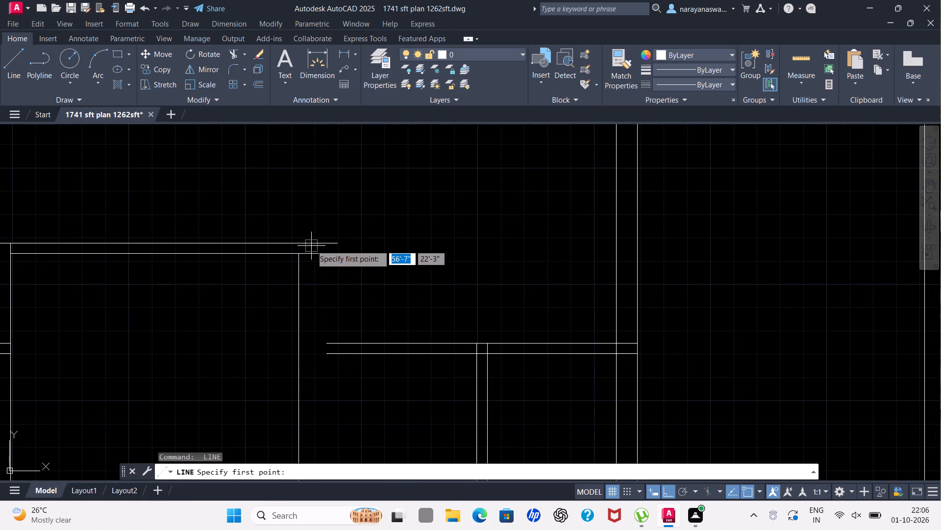
scroll(311, 269, "down", 2)
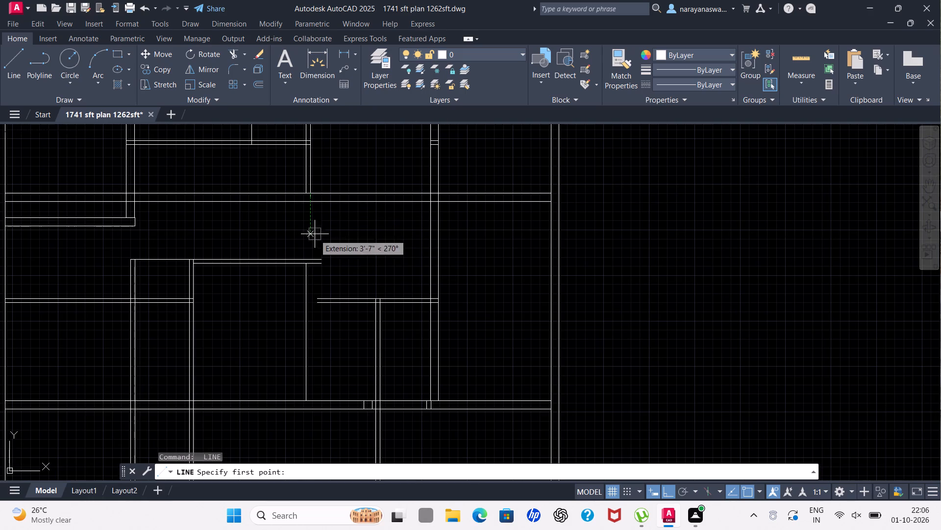
left_click(312, 267)
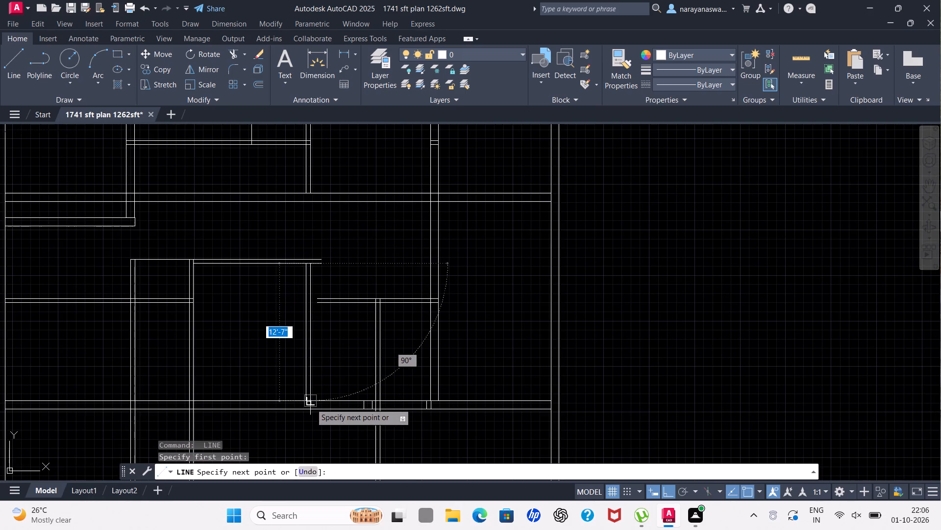
left_click(311, 403)
key("Escape")
Extend both lines of the short horizontal partition with new line segments to meet the redrawn right wall of the central room.
scroll(336, 315, "up", 1)
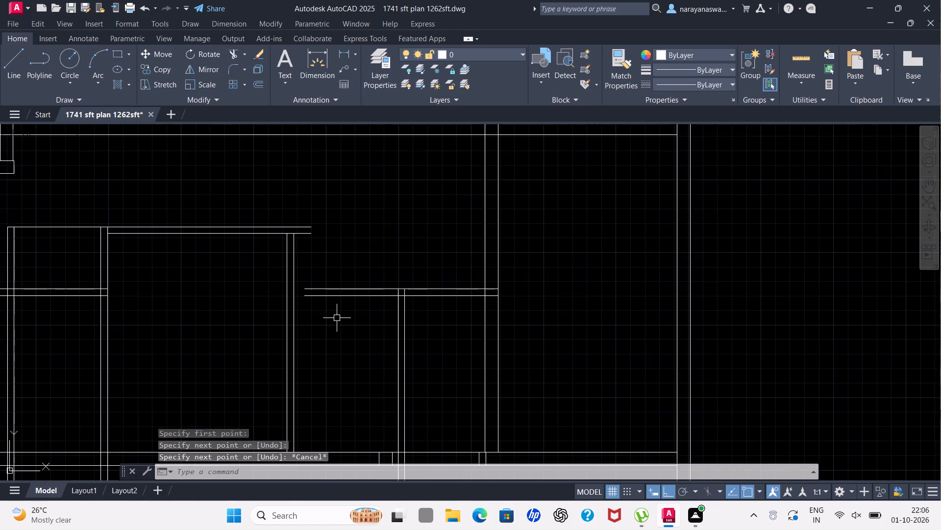
scroll(340, 323, "down", 2)
left_click(15, 58)
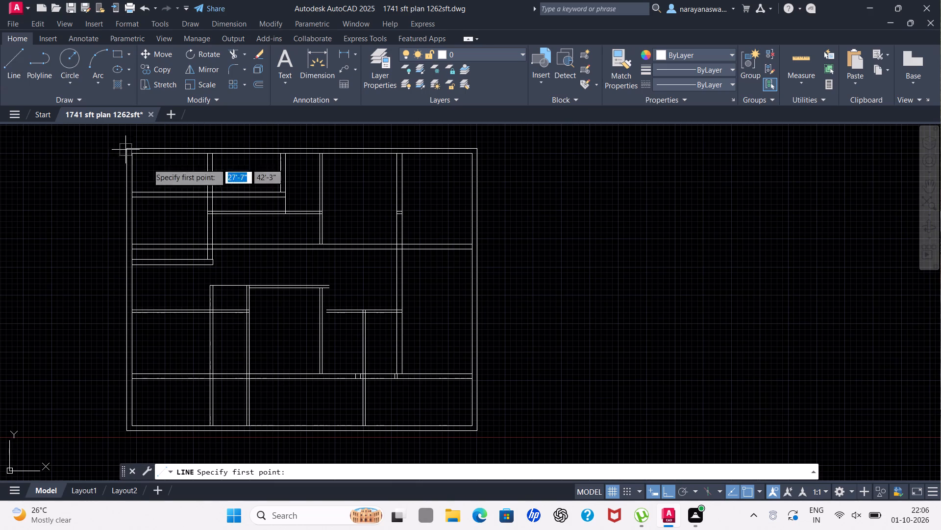
scroll(331, 308, "up", 5)
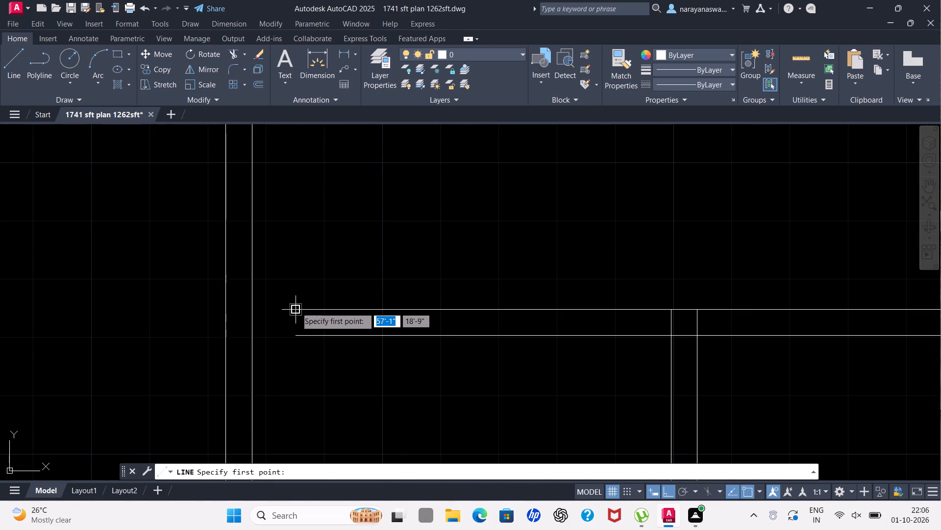
left_click(296, 308)
left_click(250, 311)
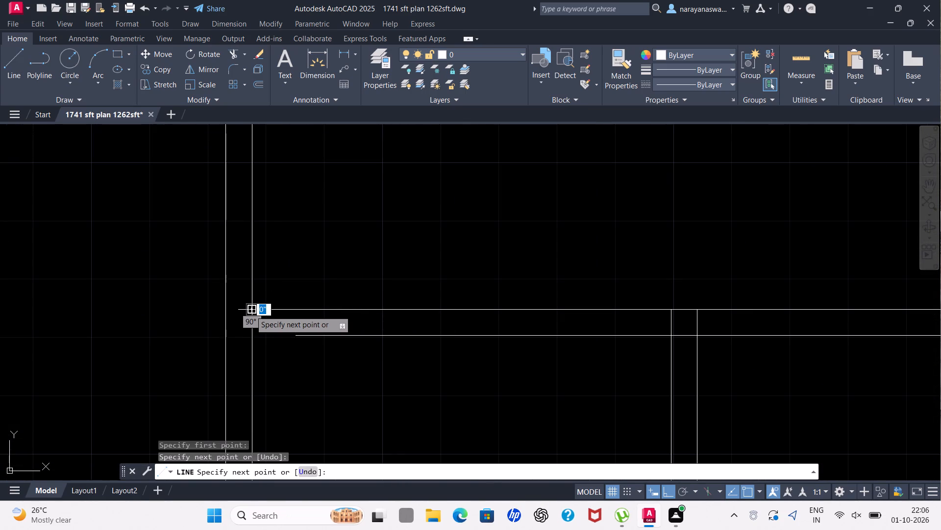
key("Escape")
key("space")
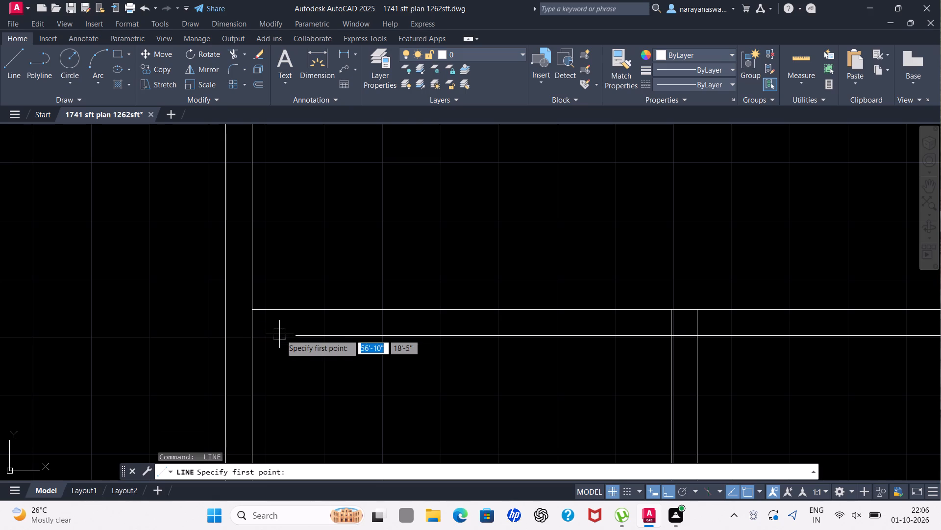
left_click_drag(297, 332, 292, 329)
left_click(248, 333)
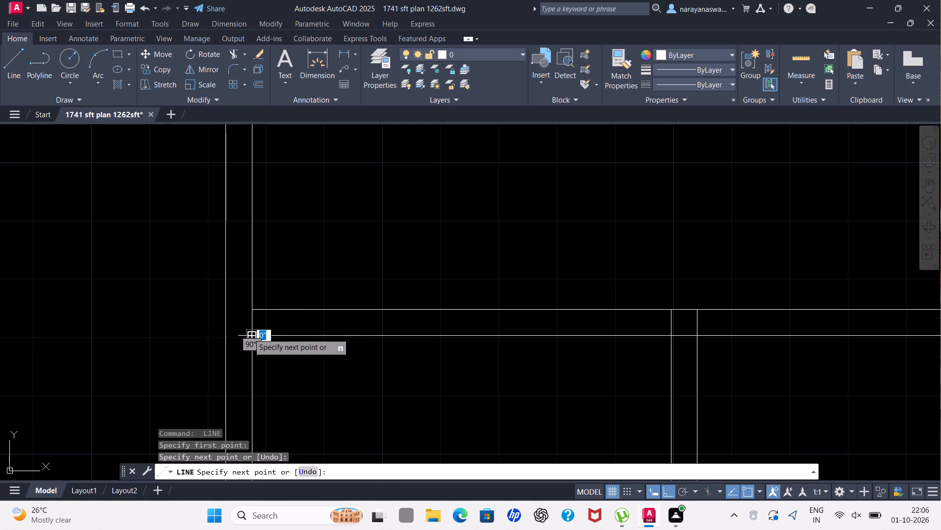
key("Escape")
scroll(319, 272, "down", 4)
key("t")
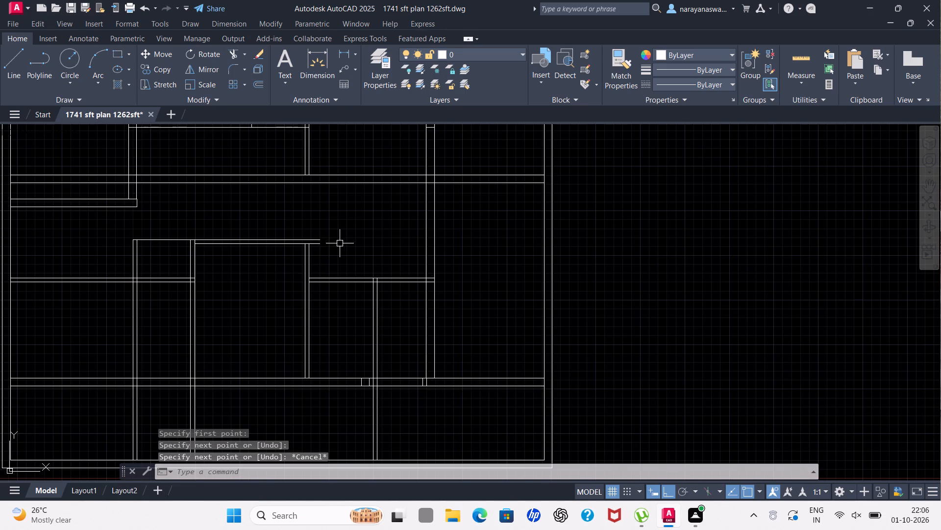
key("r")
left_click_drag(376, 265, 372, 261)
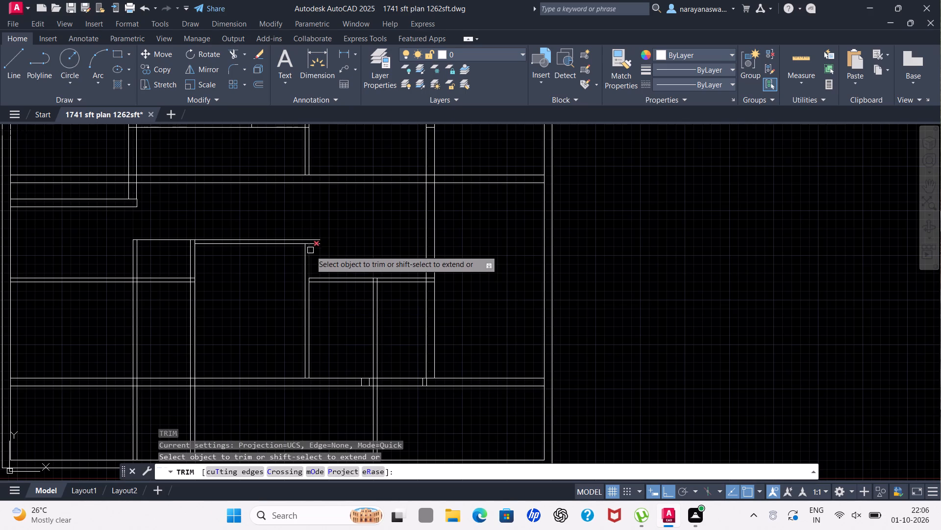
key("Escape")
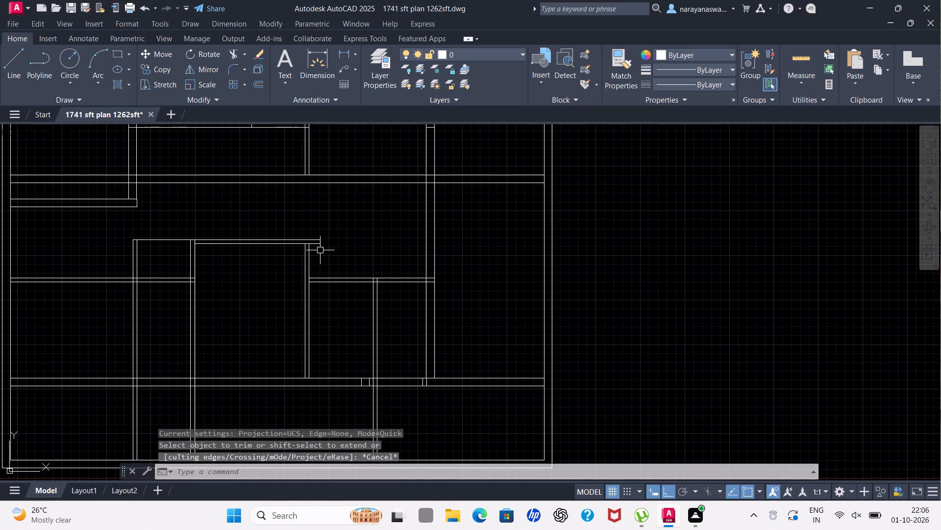
Close the central room's upper-right corner with a short vertical line and trim the line ends overhanging that corner.
left_click(12, 64)
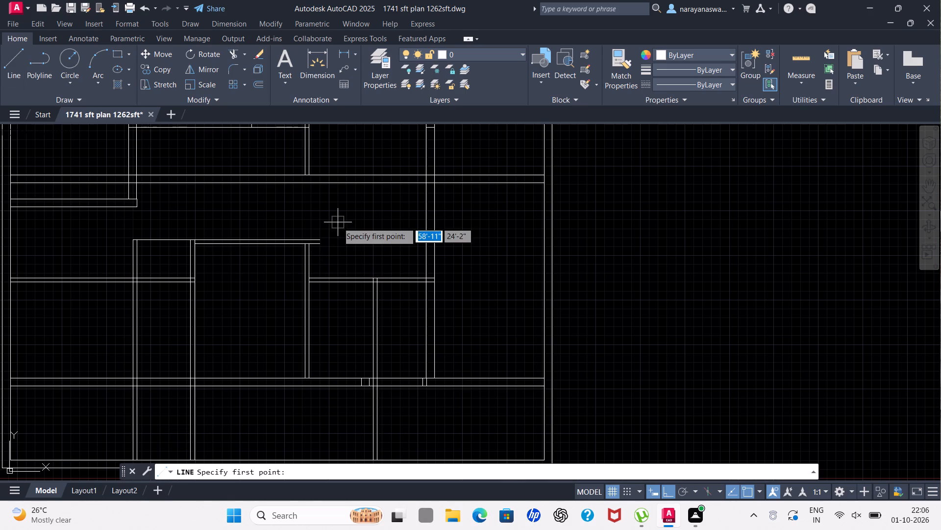
scroll(308, 238, "up", 2)
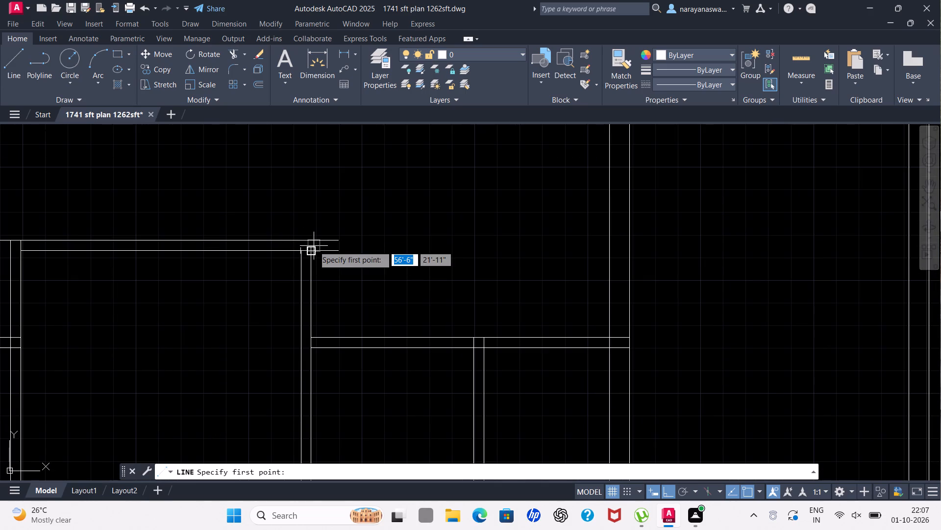
left_click(313, 247)
left_click(314, 234)
key("Escape")
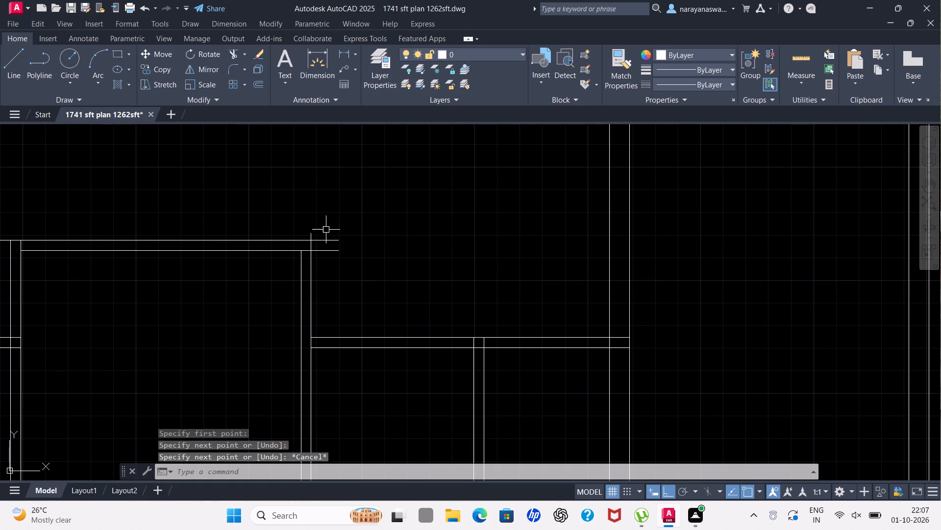
type("tr")
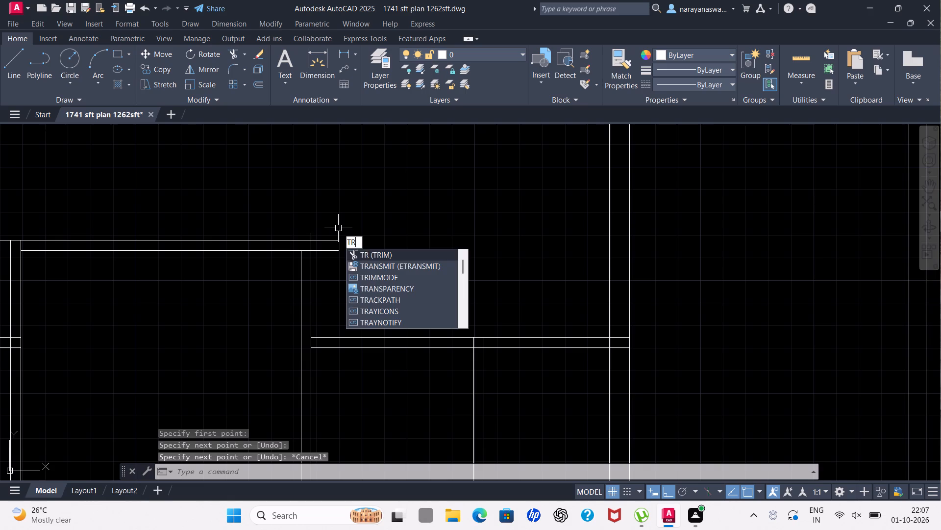
left_click(365, 252)
left_click_drag(336, 260, 324, 242)
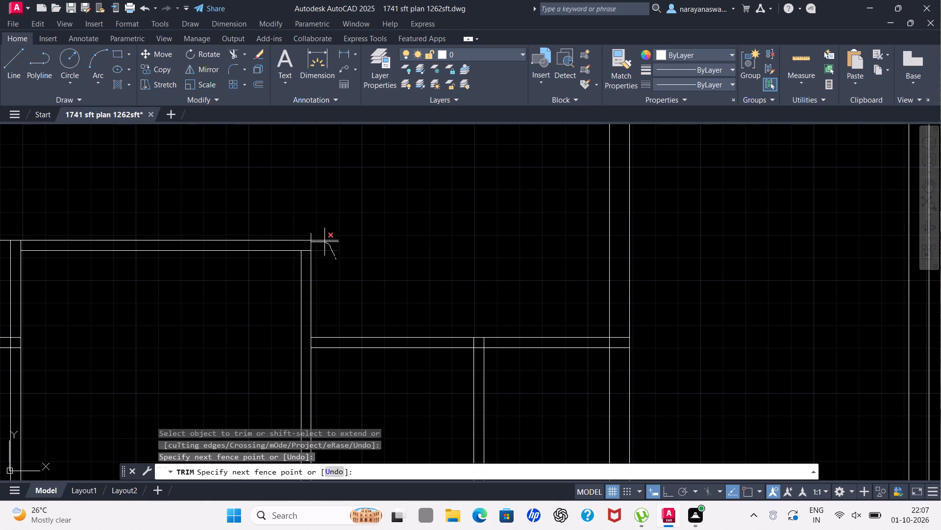
left_click_drag(324, 242, 304, 236)
scroll(351, 218, "down", 3)
scroll(457, 242, "down", 3)
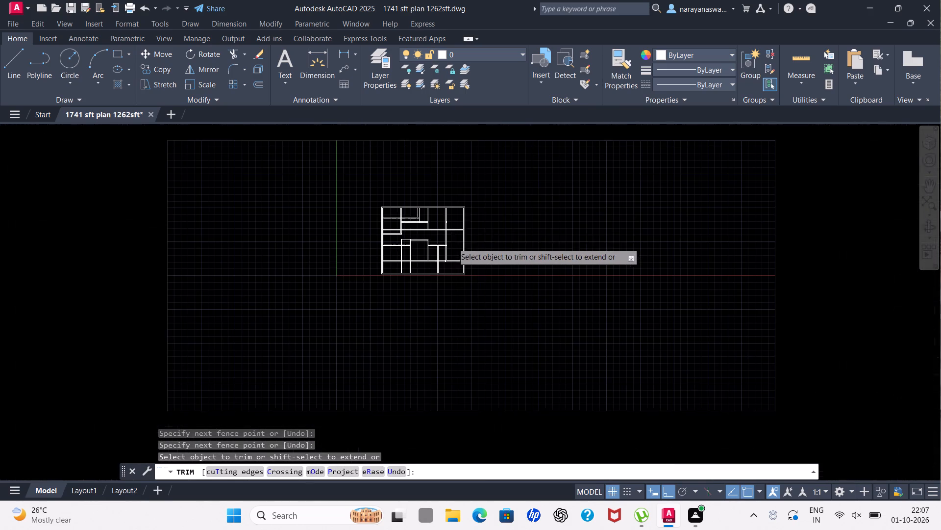
scroll(456, 226, "up", 2)
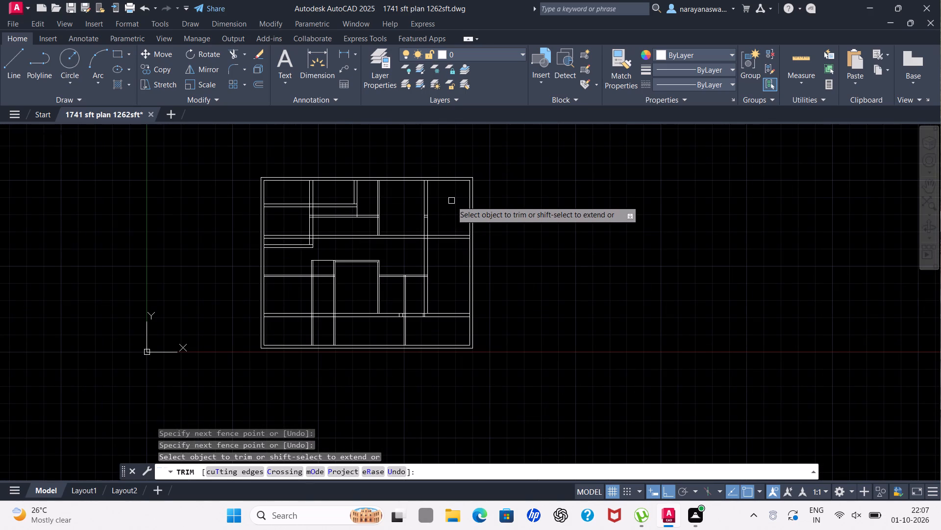
key("Escape")
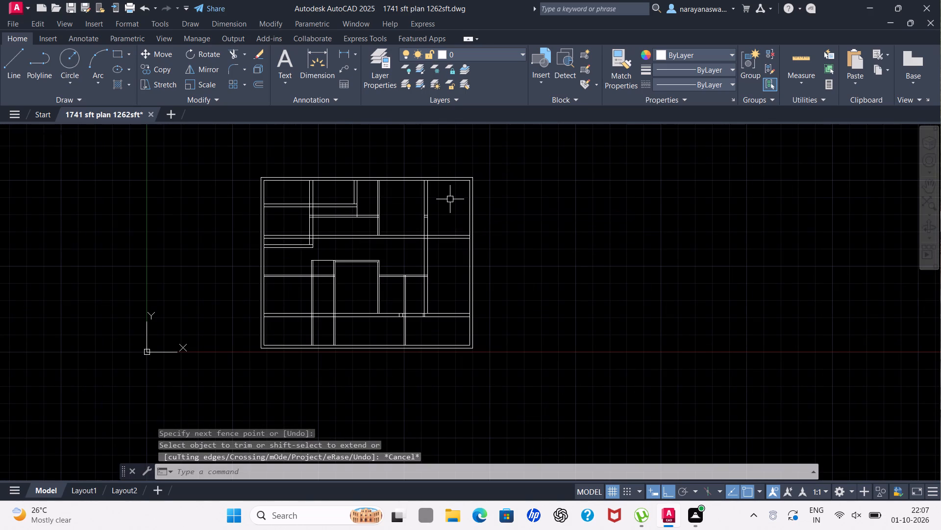
Extend the outer line of the right-hand 9" vertical wall up to the building's top outer wall line.
type("ex")
left_click(497, 222)
left_click(426, 296)
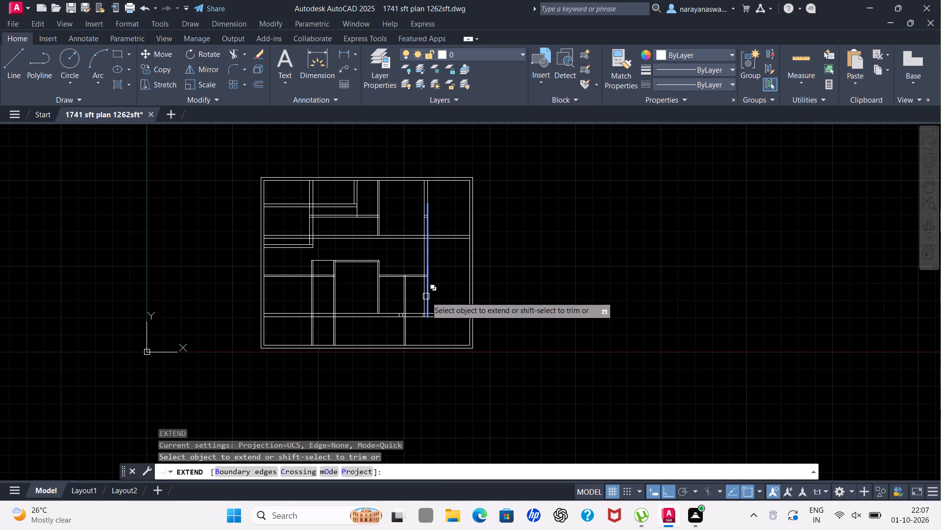
left_click(430, 189)
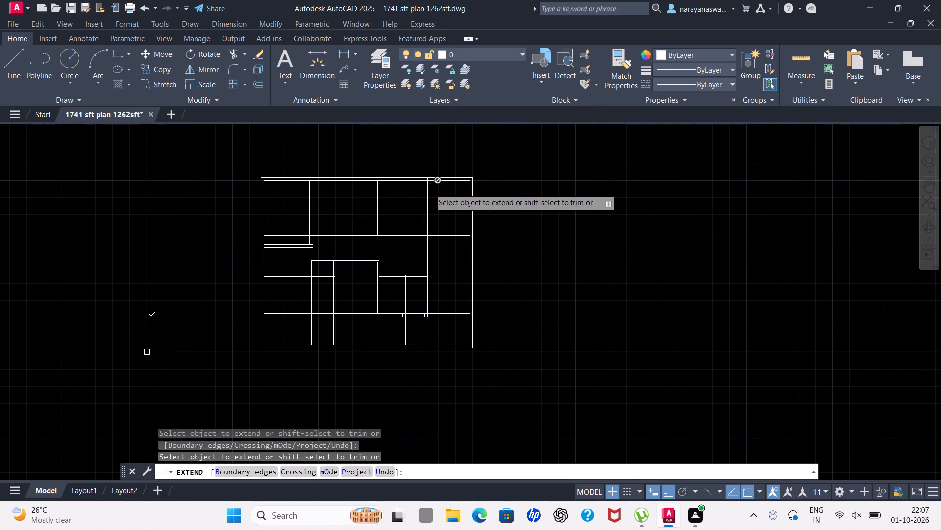
key("Escape")
Trim away the outer walls and horizontal wall ends lying to the right of the right-hand 9" vertical wall.
key("t")
key("r")
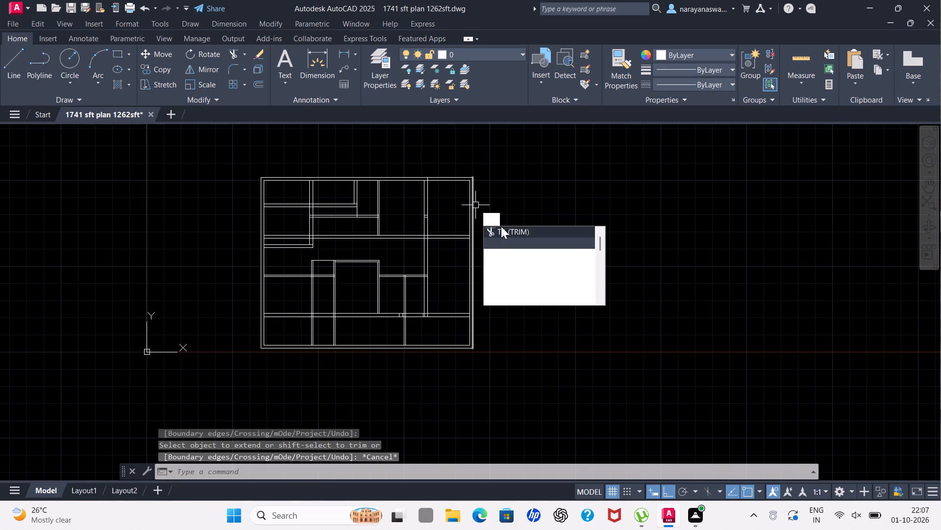
left_click_drag(507, 230, 509, 217)
left_click_drag(447, 168, 474, 218)
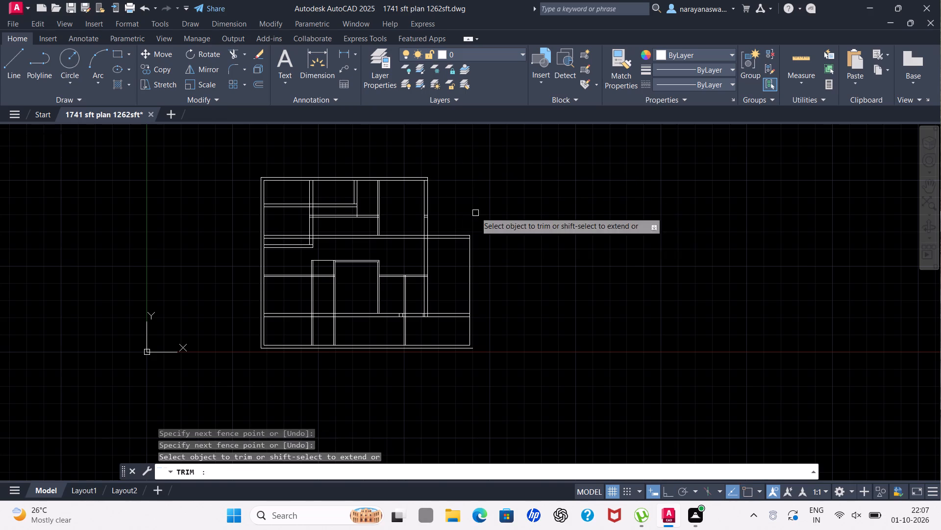
left_click_drag(477, 191, 465, 270)
left_click_drag(483, 245, 464, 357)
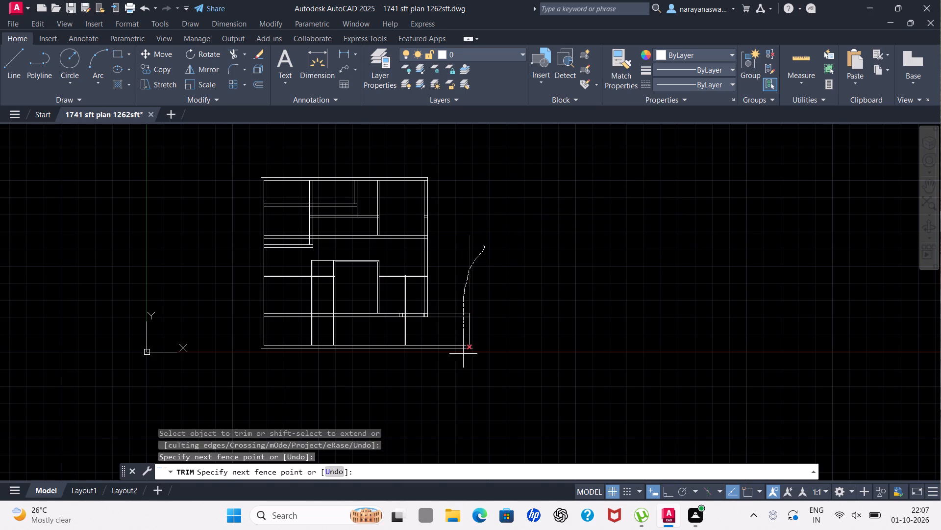
left_click_drag(464, 357, 463, 364)
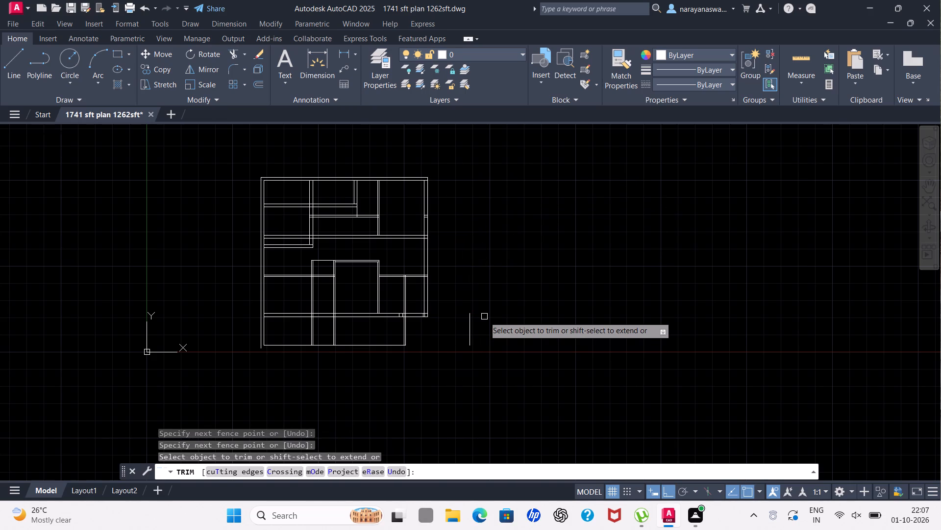
key("ctrl+z")
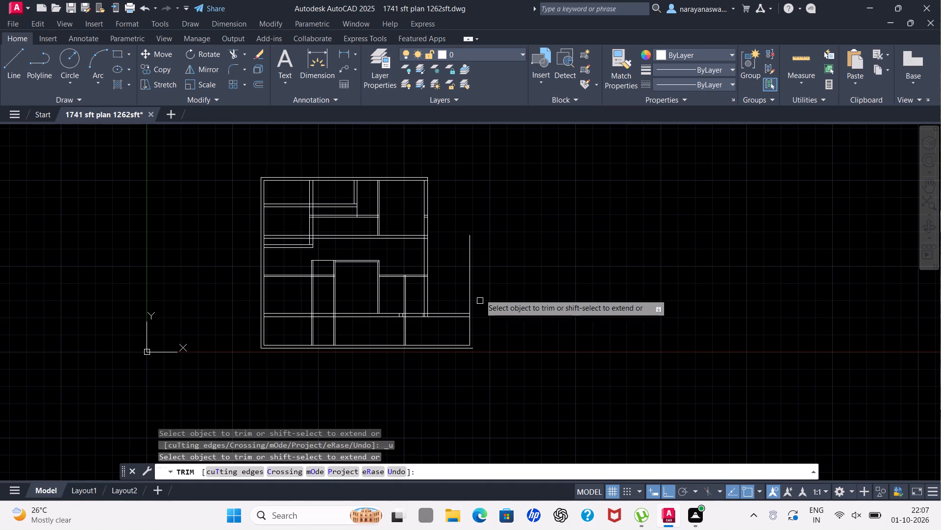
left_click_drag(478, 257, 443, 390)
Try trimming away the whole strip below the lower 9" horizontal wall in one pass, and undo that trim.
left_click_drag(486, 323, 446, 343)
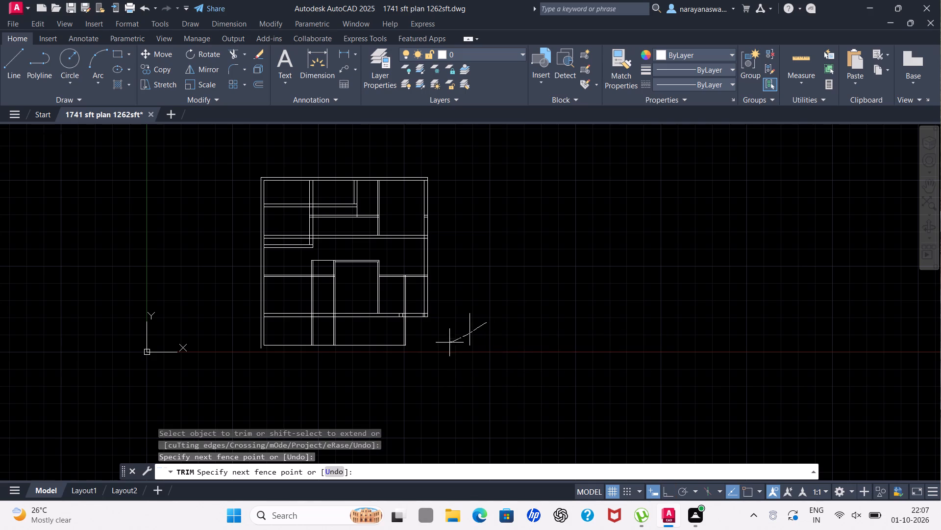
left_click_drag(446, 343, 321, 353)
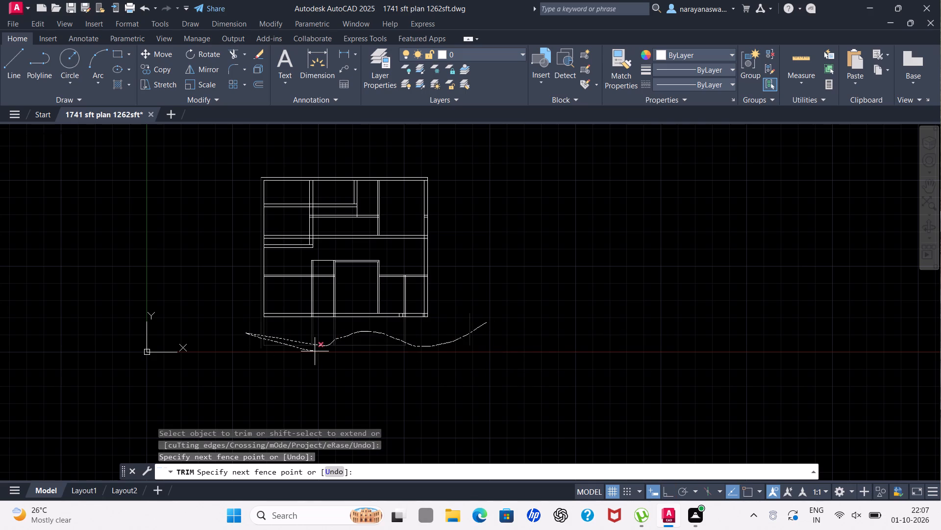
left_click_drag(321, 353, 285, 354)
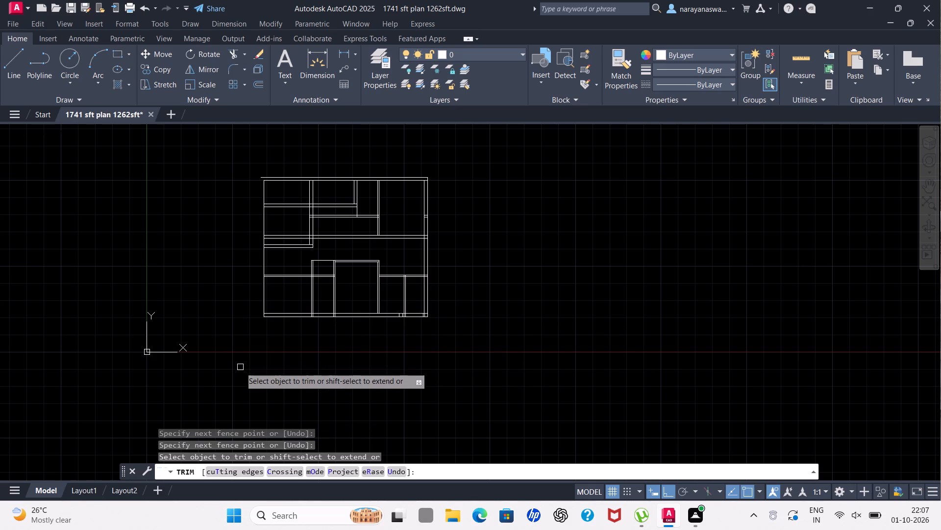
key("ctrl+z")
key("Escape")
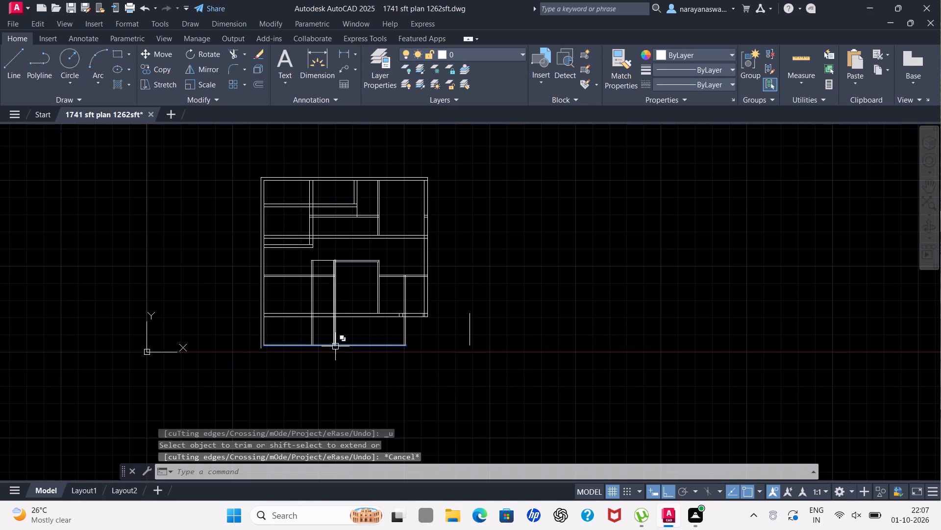
Extend the bottom line of the lower 9" horizontal wall to the left outer wall line.
scroll(321, 344, "up", 1)
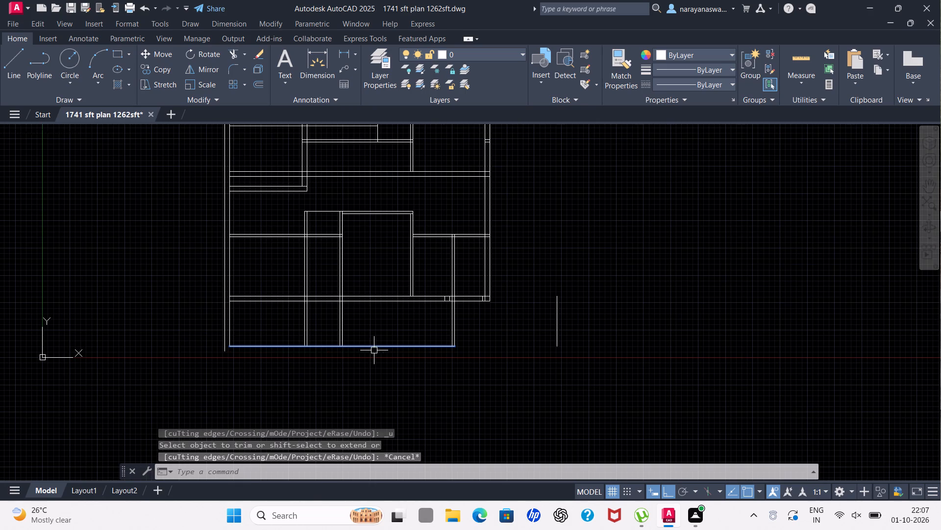
key("Escape")
type("ex")
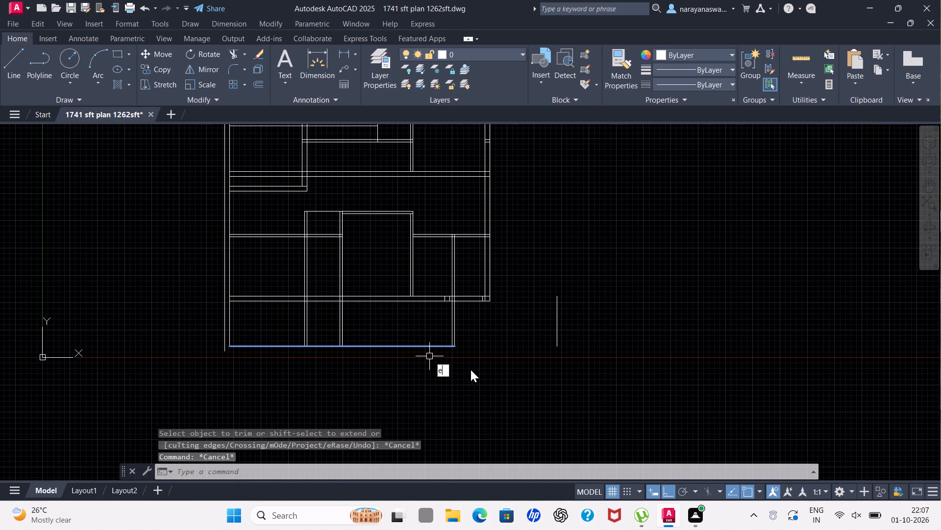
left_click_drag(478, 381, 478, 376)
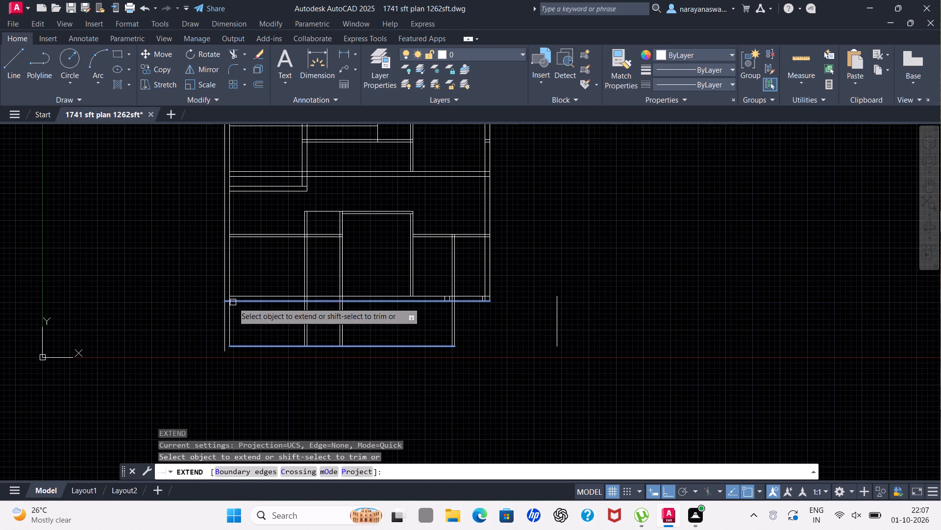
left_click(238, 300)
key("Escape")
key("Escape")
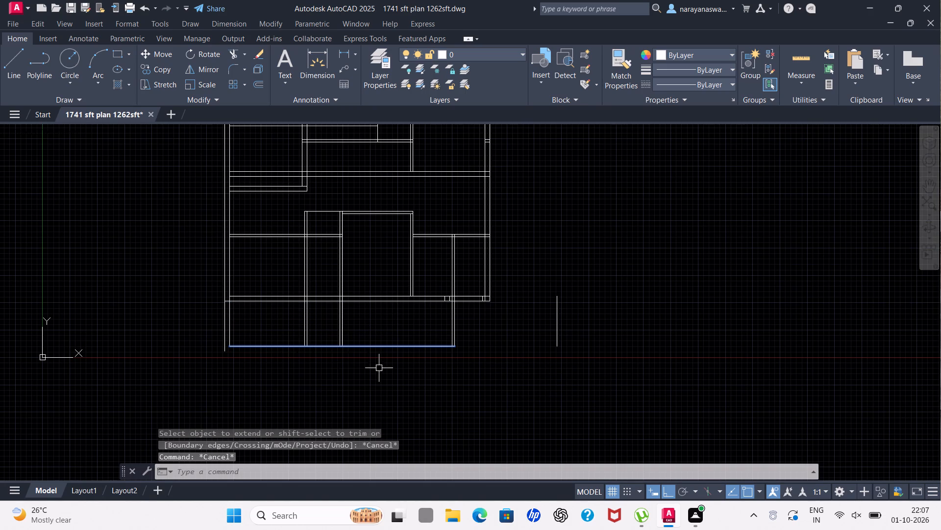
Trim away all walls below the lower 9" horizontal wall, including the isolated vertical line right of the plan.
key("t")
key("r")
left_click(457, 401)
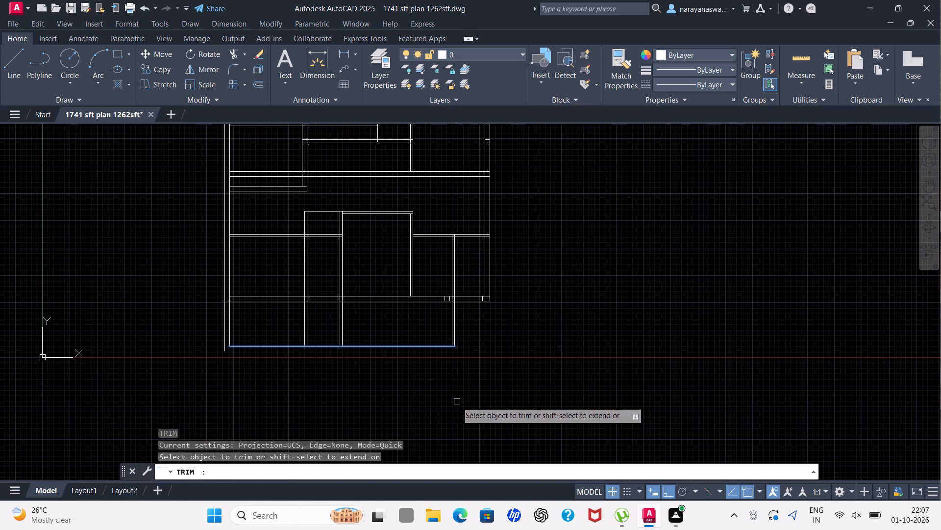
left_click_drag(480, 340, 386, 341)
left_click(344, 351)
left_click(359, 338)
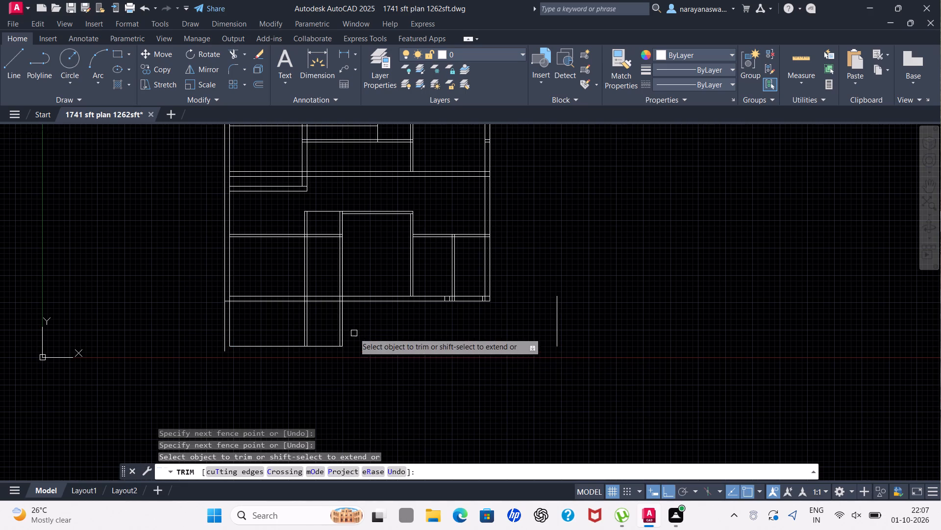
left_click_drag(354, 331, 184, 342)
left_click_drag(277, 341, 283, 356)
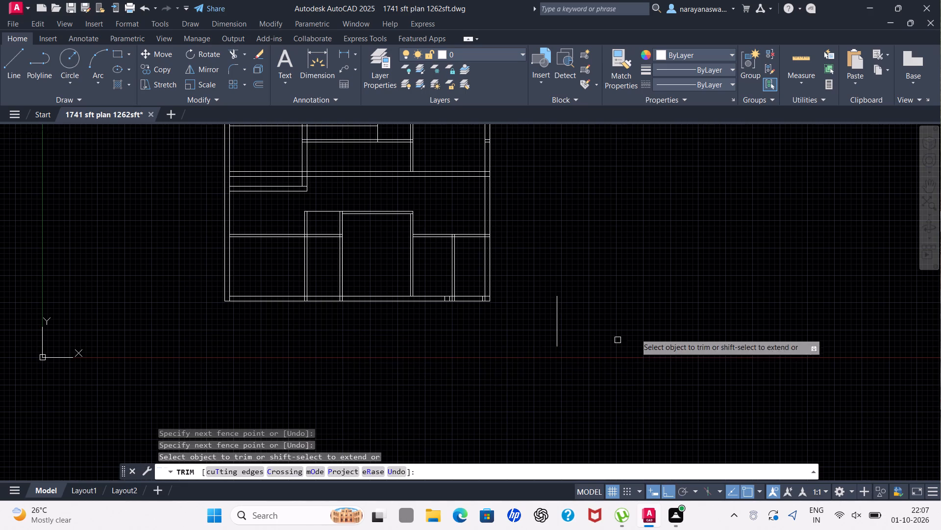
left_click_drag(649, 316, 479, 351)
left_click_drag(549, 331, 738, 310)
Trim both lines of the short upper horizontal partition between the upper-left vertical wall and the small narrow room.
scroll(726, 316, "down", 2)
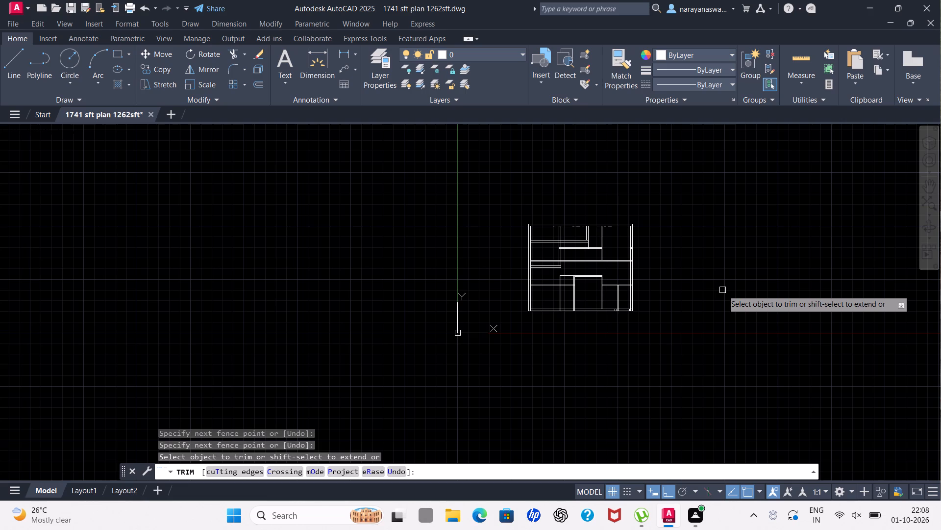
scroll(722, 290, "up", 2)
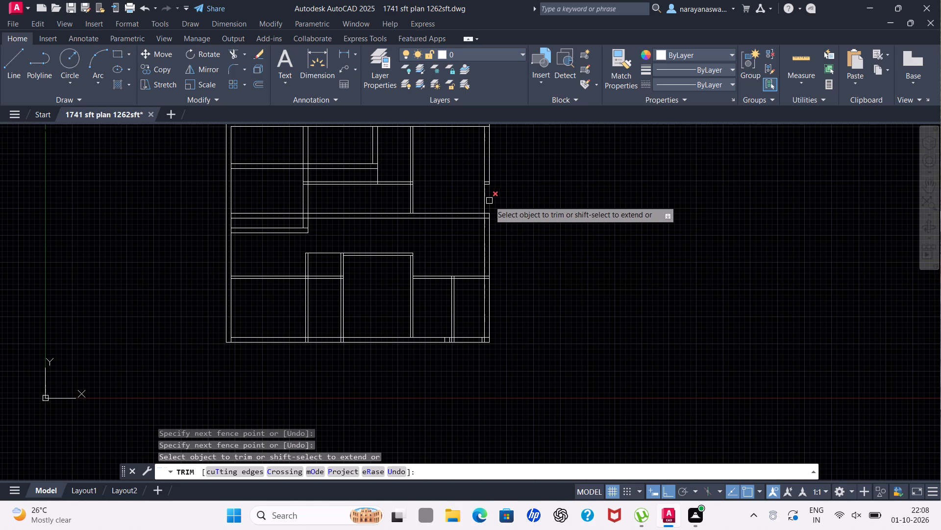
scroll(406, 155, "up", 2)
scroll(409, 155, "down", 2)
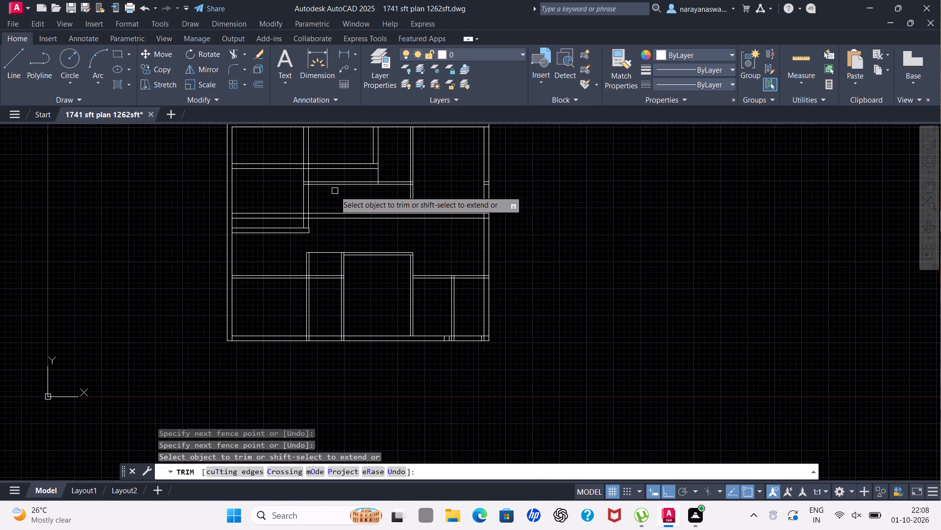
scroll(335, 191, "up", 1)
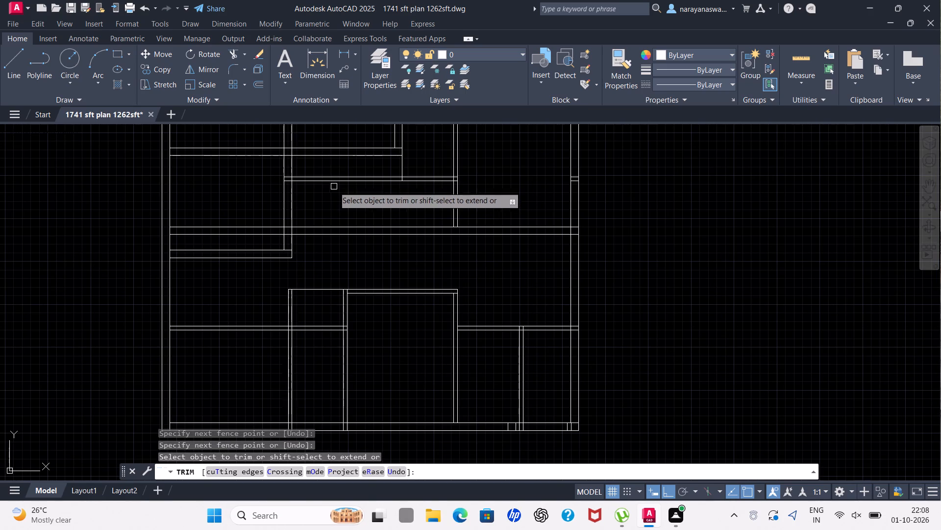
left_click_drag(335, 161, 335, 188)
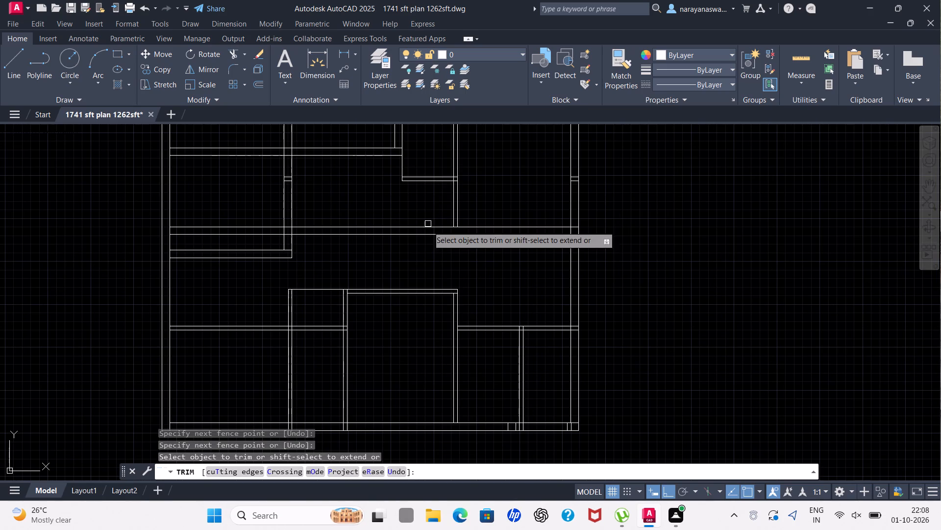
Trim the two short partition stubs left inside the upper-left room's 9" vertical wall, above the middle horizontal wall.
scroll(263, 242, "down", 2)
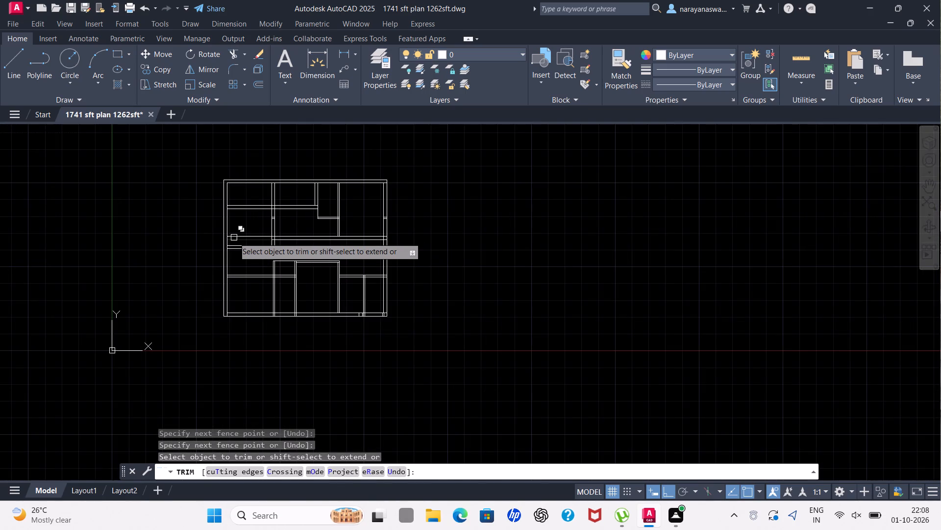
scroll(237, 240, "up", 2)
scroll(257, 247, "down", 1)
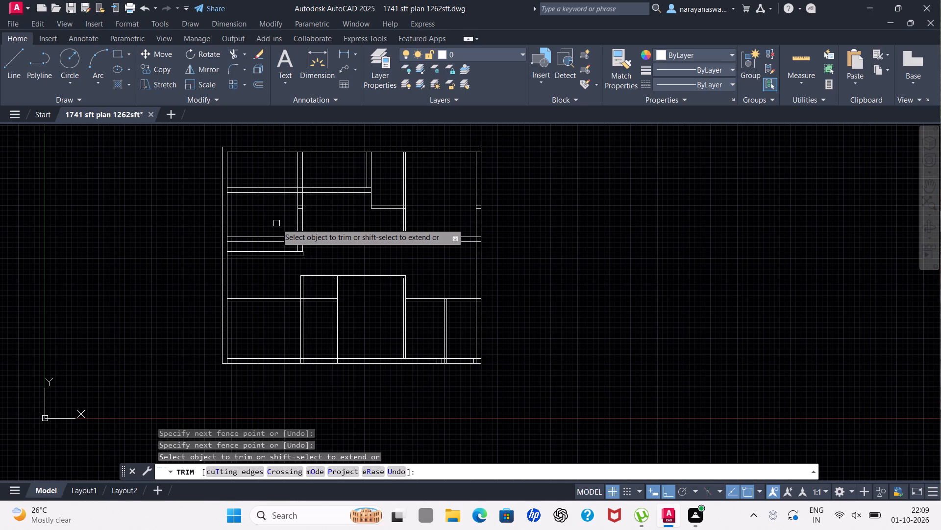
scroll(277, 243, "up", 1)
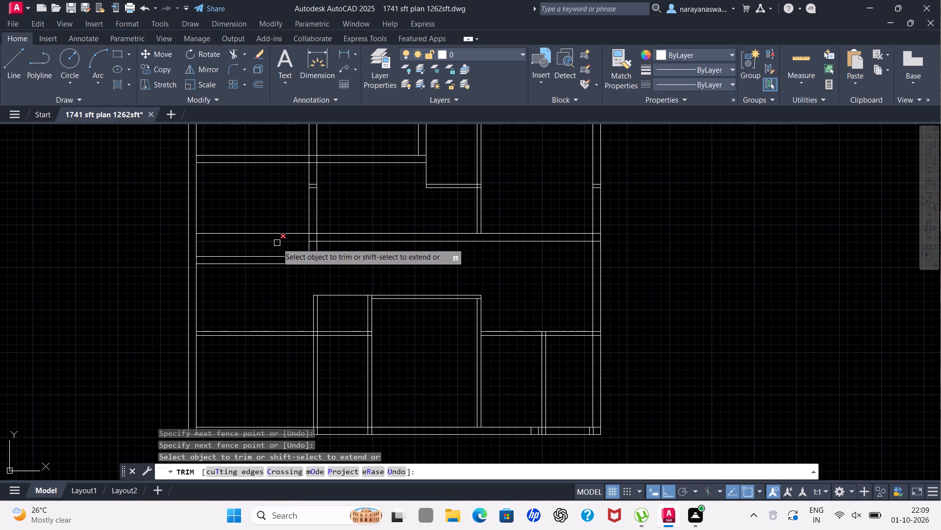
scroll(307, 177, "up", 2)
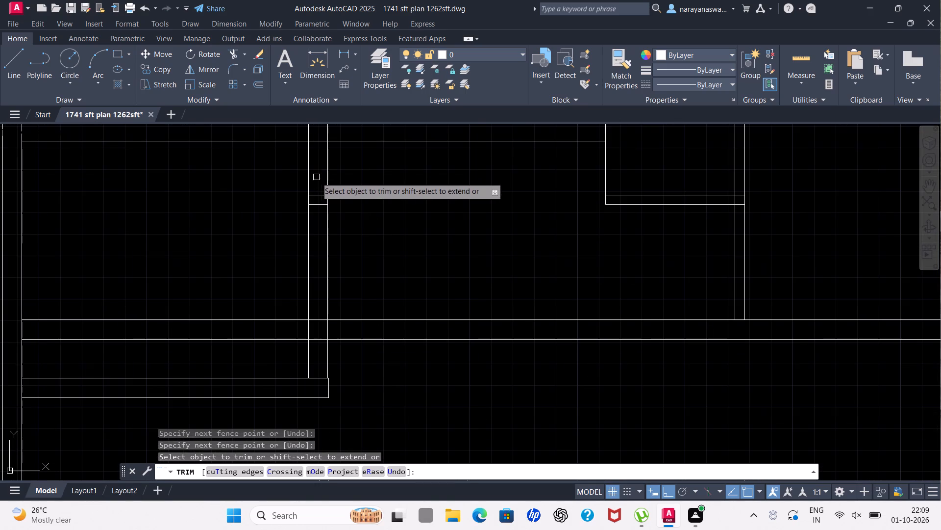
left_click_drag(317, 188, 319, 209)
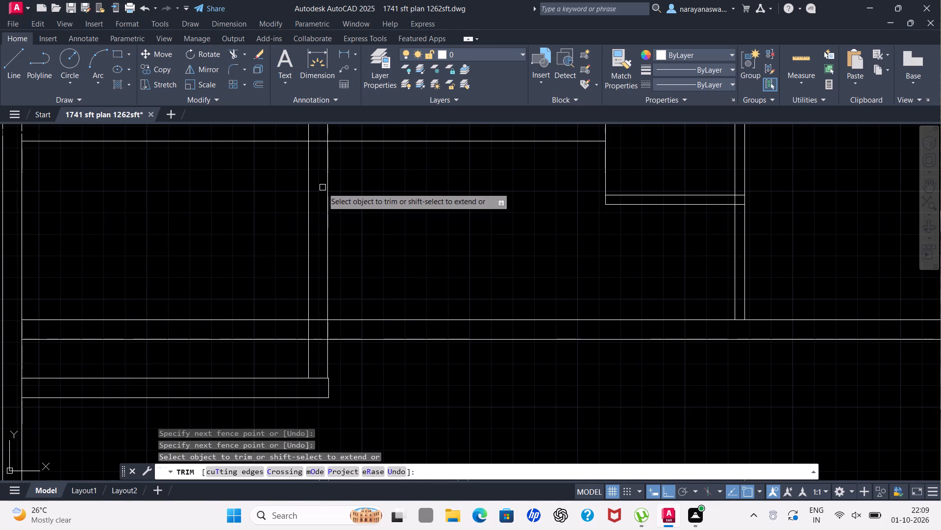
Trim both lines of the upper horizontal partition where it crosses the upper-left room.
scroll(322, 187, "down", 1)
scroll(370, 222, "down", 2)
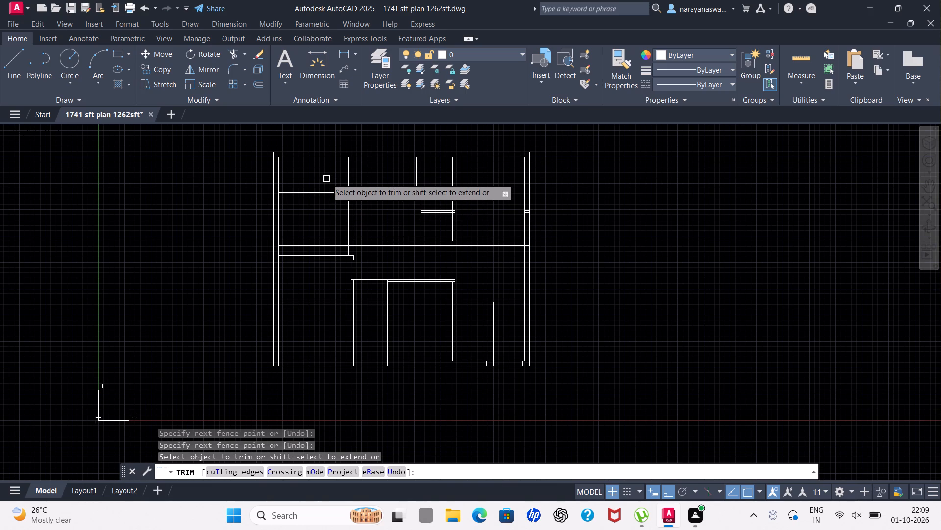
left_click_drag(326, 179, 326, 204)
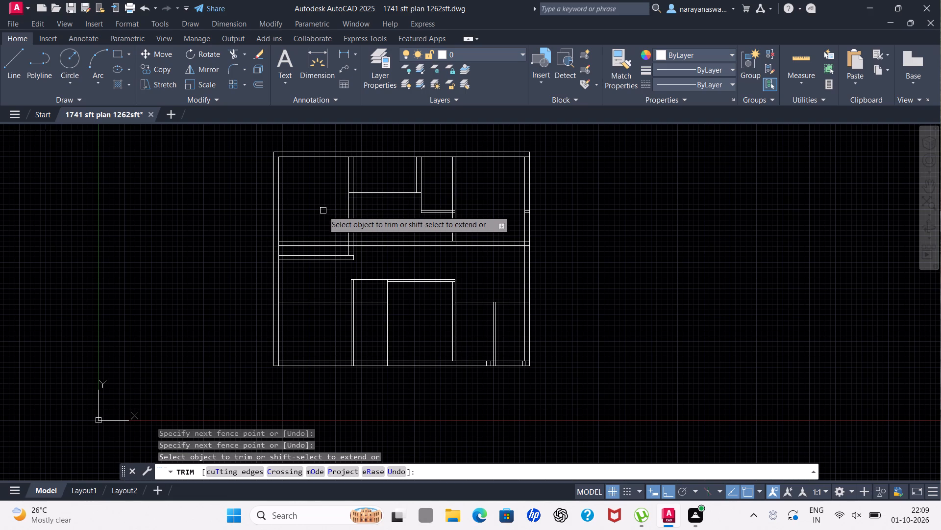
key("Escape")
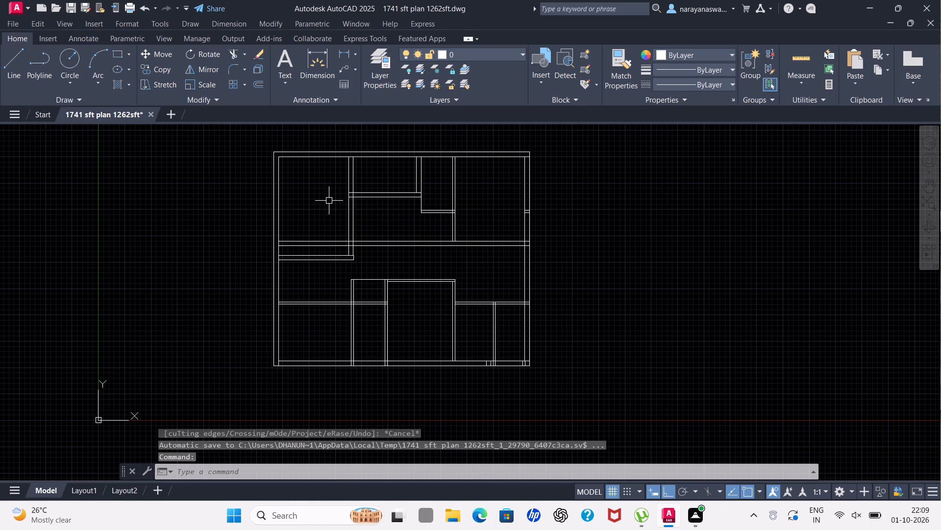
Measure the clear width and depth of the upper-left room.
left_click(793, 68)
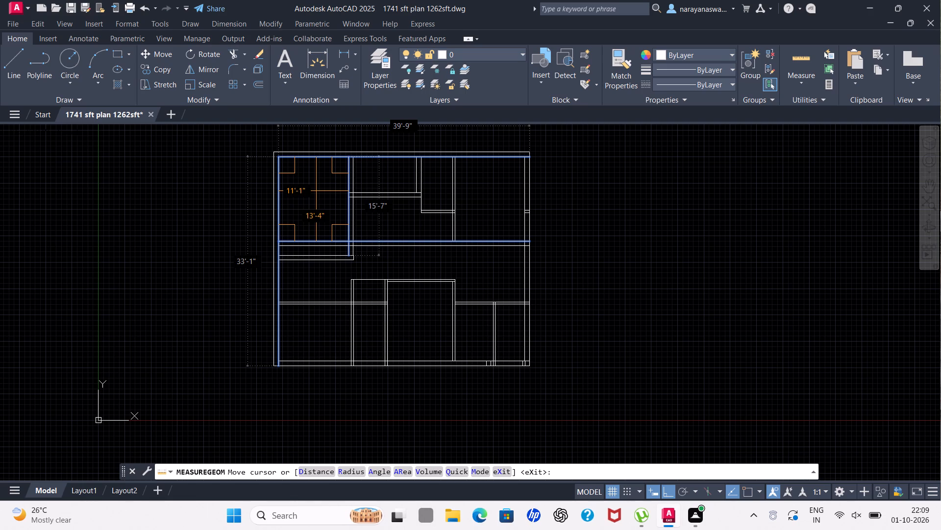
key("Escape")
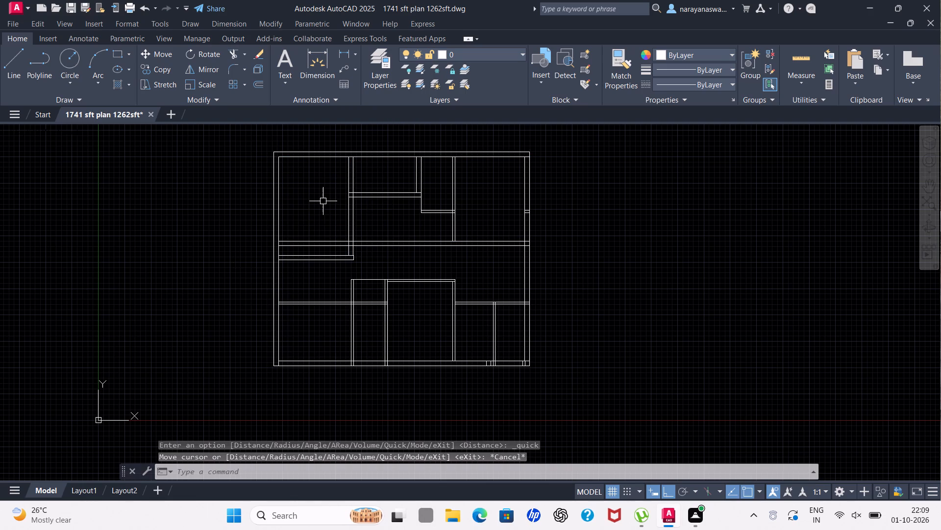
Trim both lines of the middle horizontal wall where it crosses the upper-left room.
type("tr")
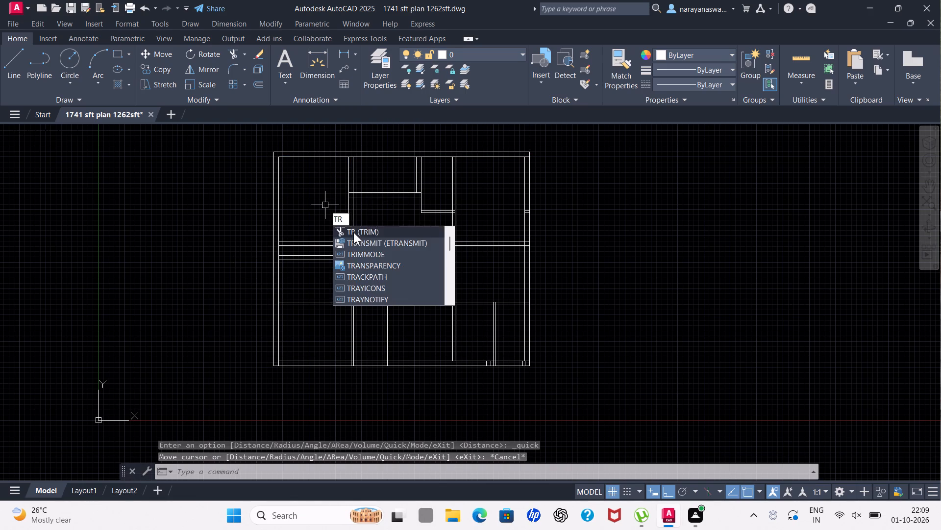
left_click(354, 231)
left_click_drag(327, 228, 327, 248)
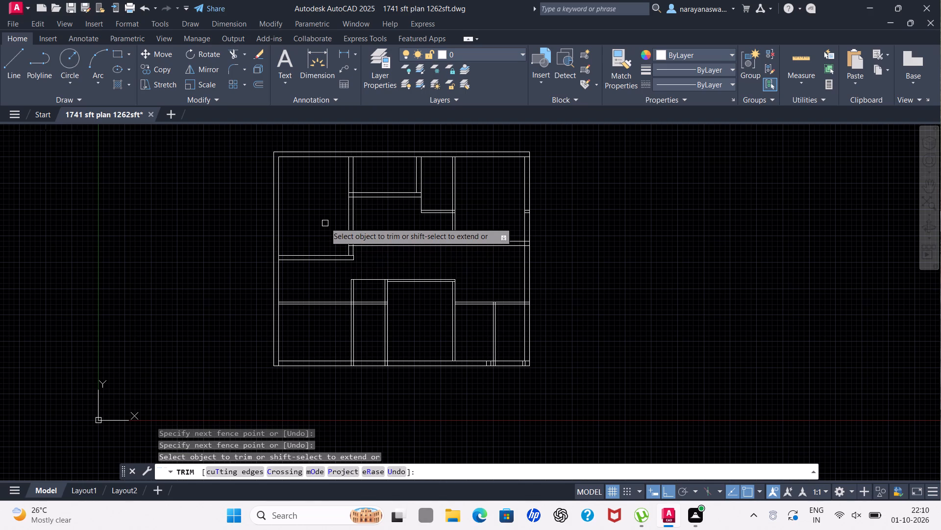
key("Escape")
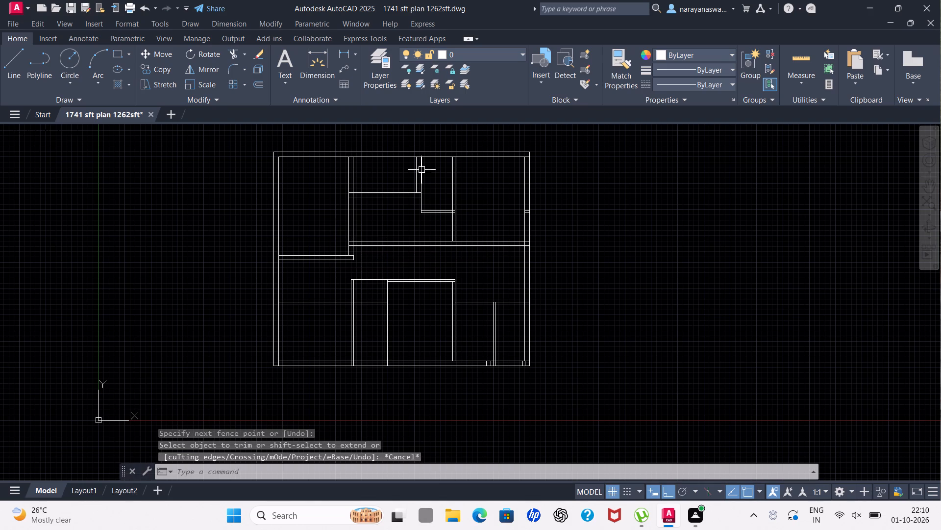
Measure the clear dimensions of the space between the upper-left room and the upper-right room.
left_click(811, 51)
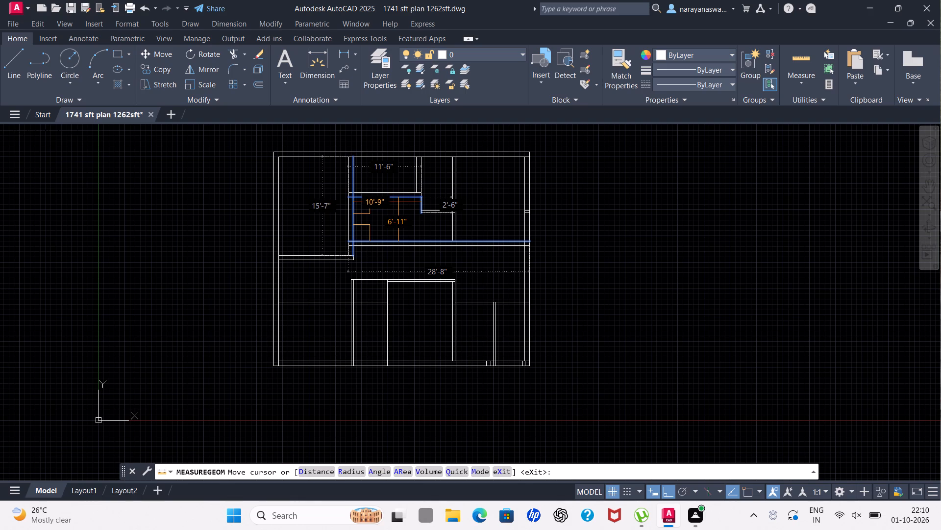
key("Escape")
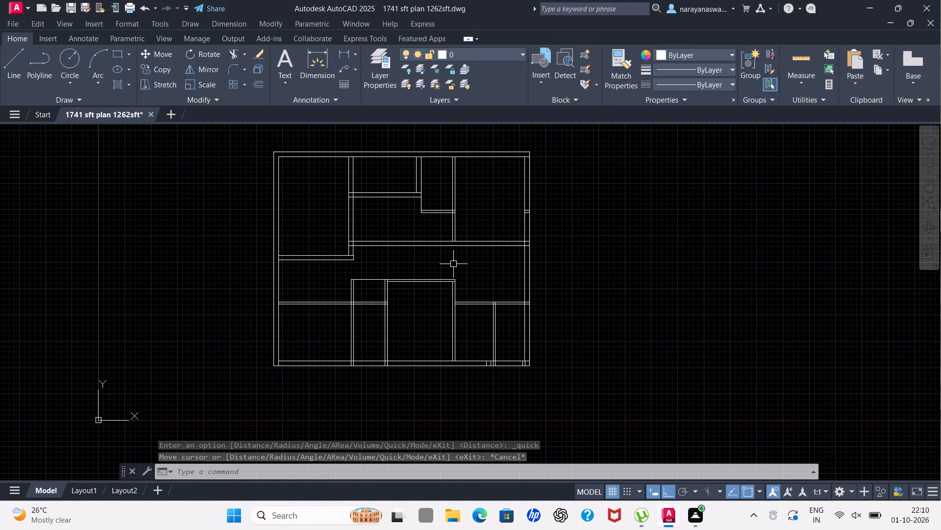
Draw a short vertical line across the middle horizontal wall, in line with the left face of the upper-right room's partition.
left_click_drag(10, 62, 15, 64)
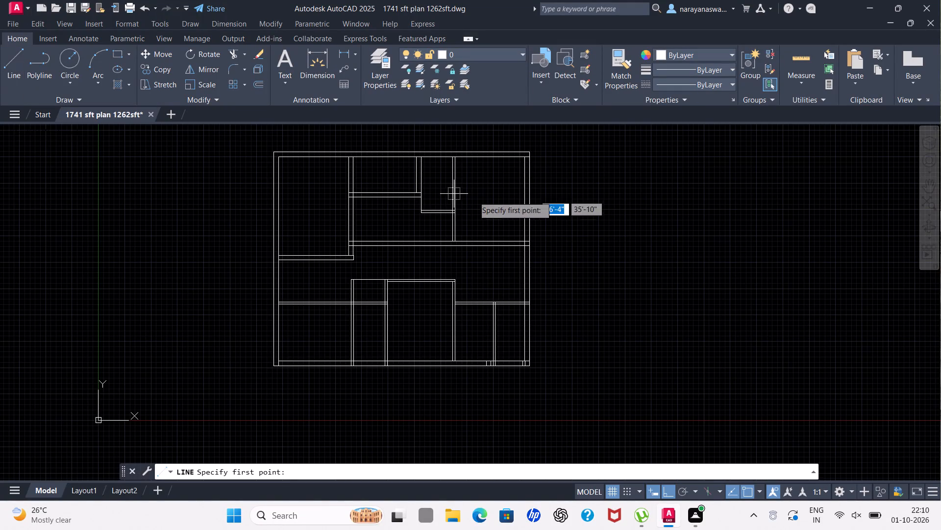
scroll(501, 208, "up", 1)
scroll(412, 272, "up", 2)
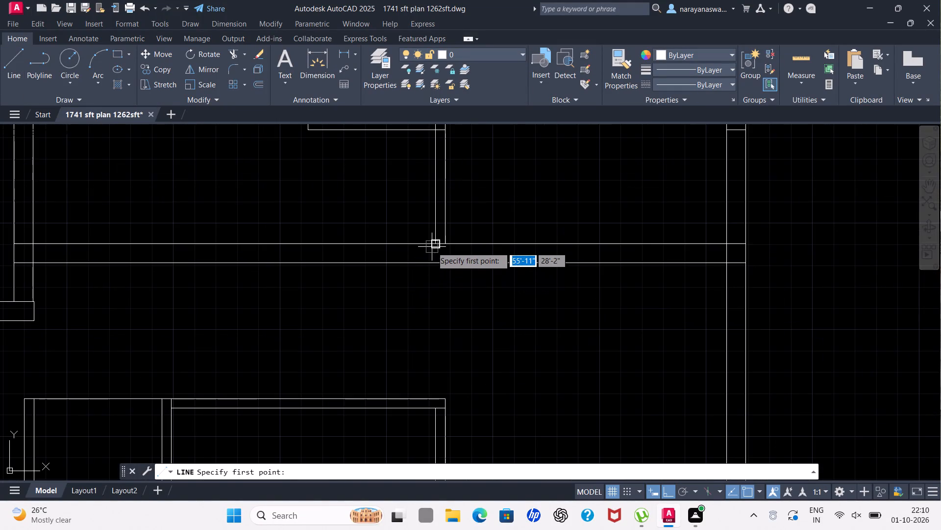
left_click_drag(432, 241, 437, 250)
left_click(431, 265)
key("Escape")
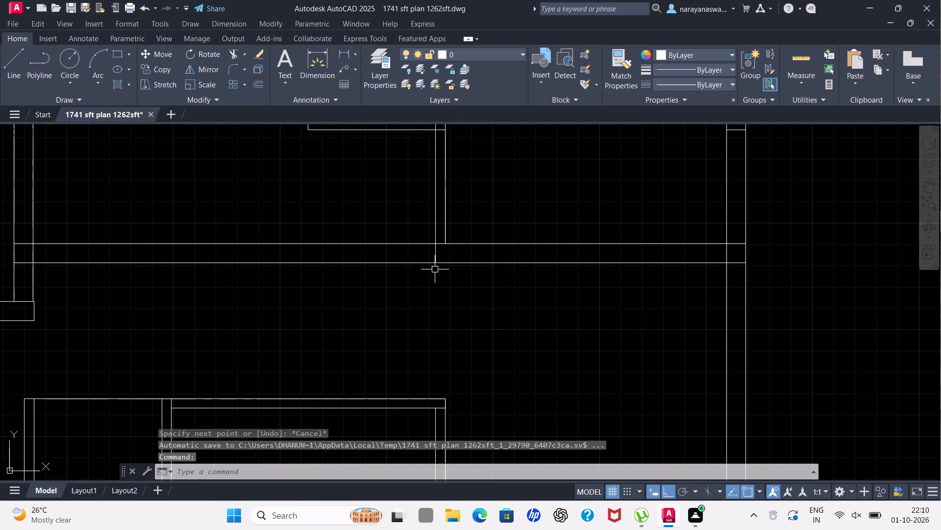
Trim both lines of the middle horizontal wall between the upper-left room's wall and the upper-right room's partition.
scroll(435, 270, "down", 3)
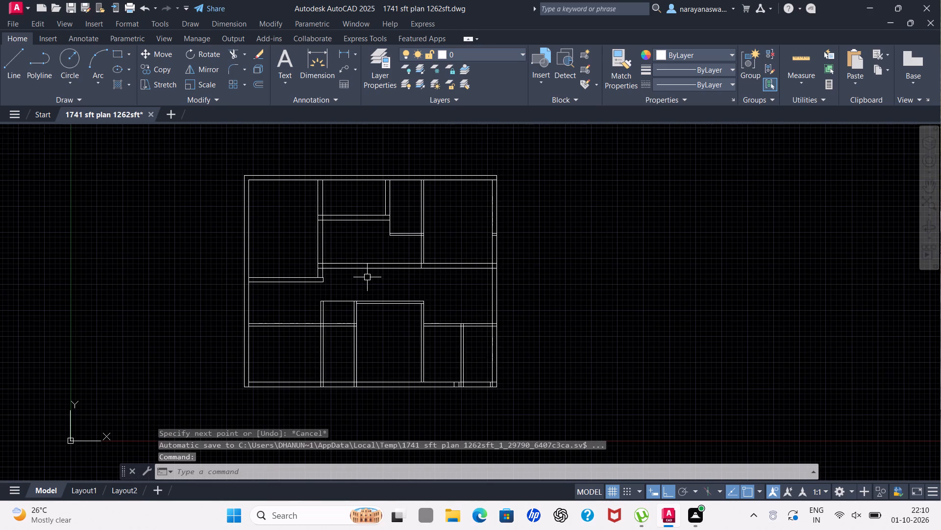
key("t")
key("r")
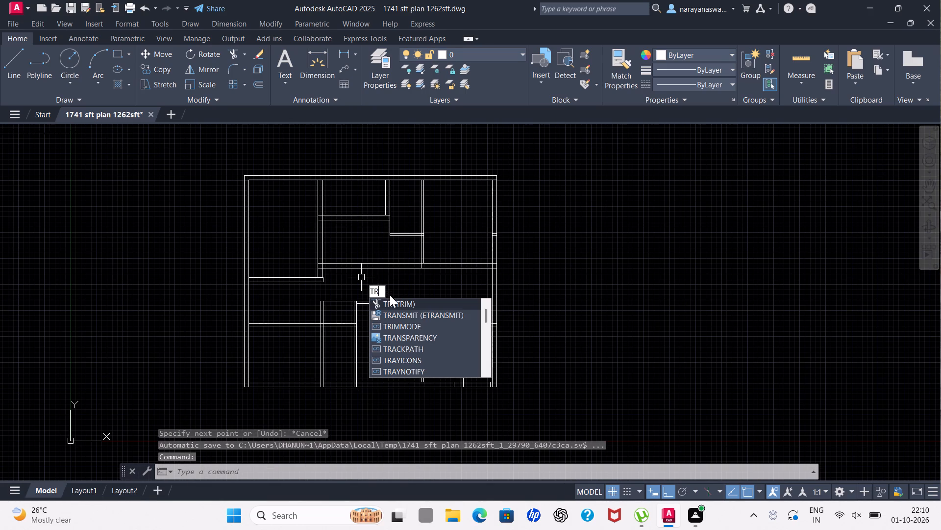
left_click(396, 300)
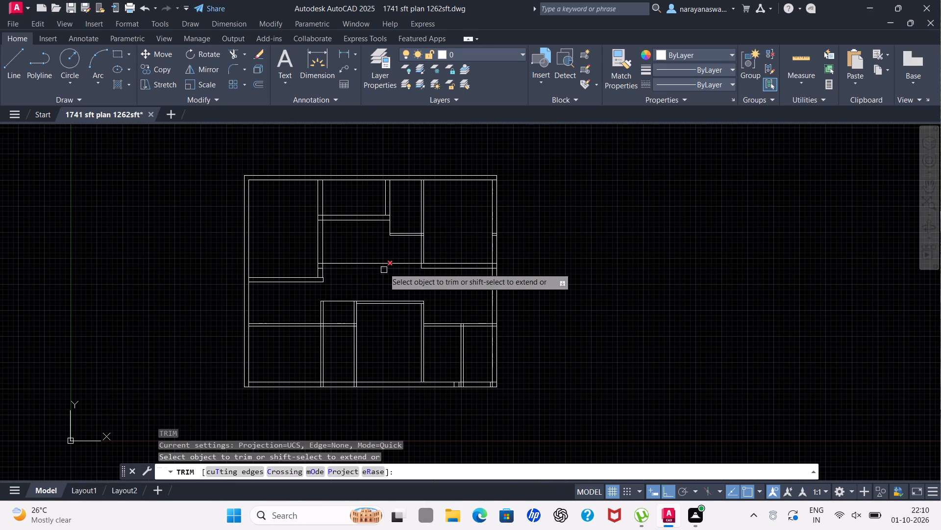
left_click_drag(383, 254, 368, 286)
Trim the upper partition's two line ends inside the upper-left room's vertical wall at their junction.
scroll(336, 268, "up", 2)
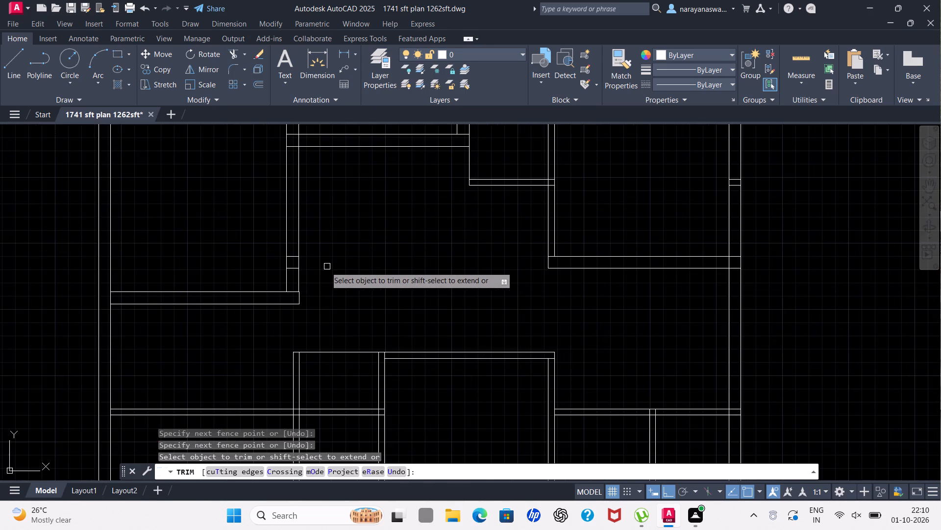
scroll(315, 266, "down", 2)
scroll(291, 215, "up", 2)
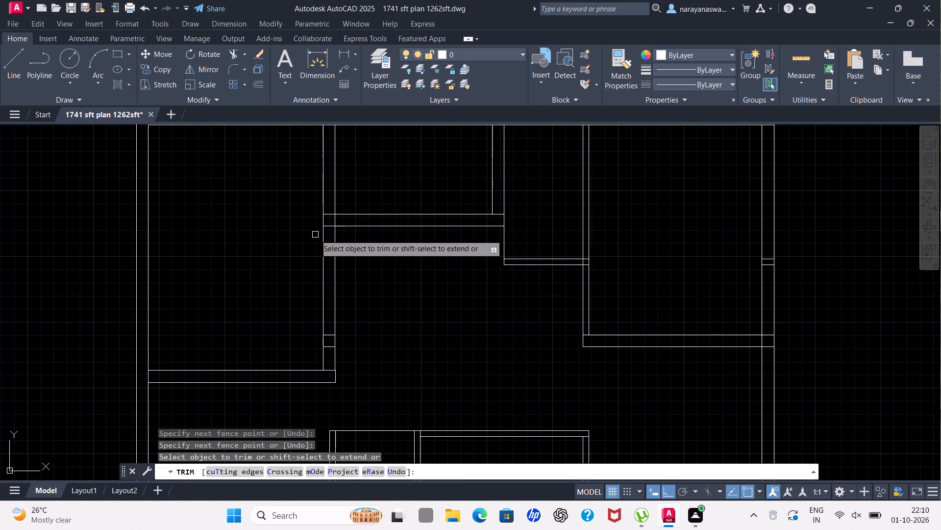
scroll(326, 232, "up", 1)
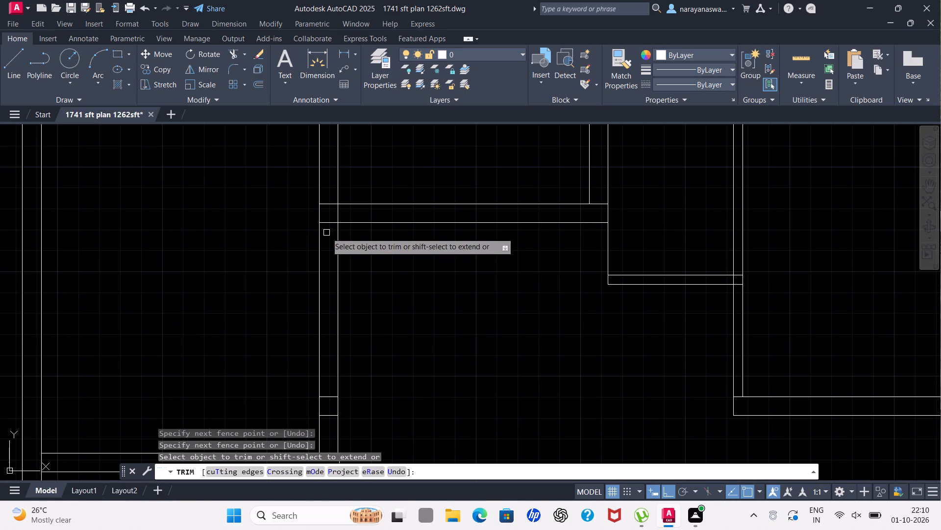
left_click_drag(326, 230, 328, 202)
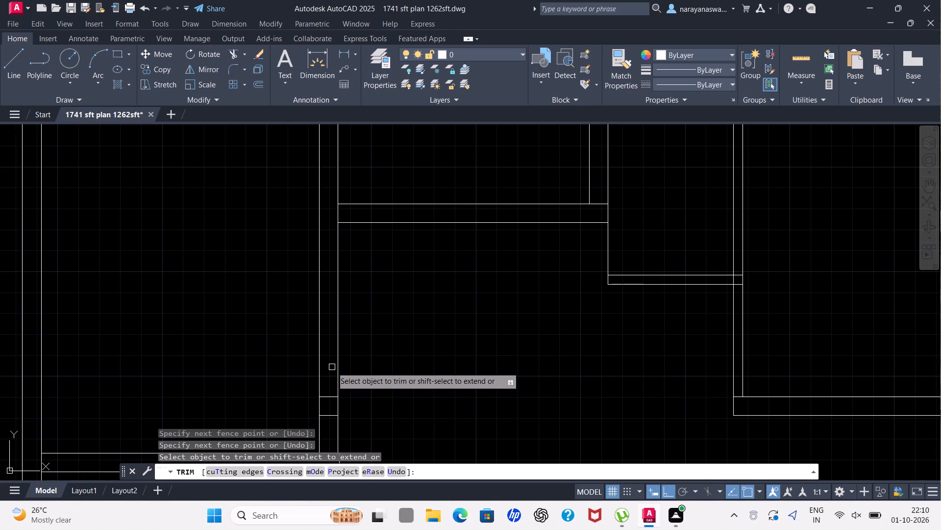
Trim the middle horizontal wall's two leftover stubs inside the upper-left room's vertical wall.
scroll(328, 375, "down", 2)
scroll(320, 412, "up", 2)
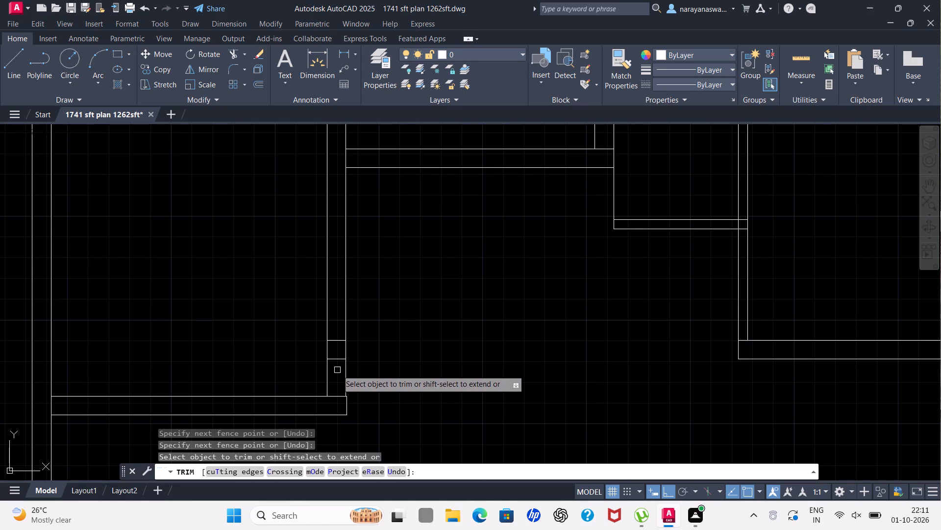
scroll(337, 370, "up", 1)
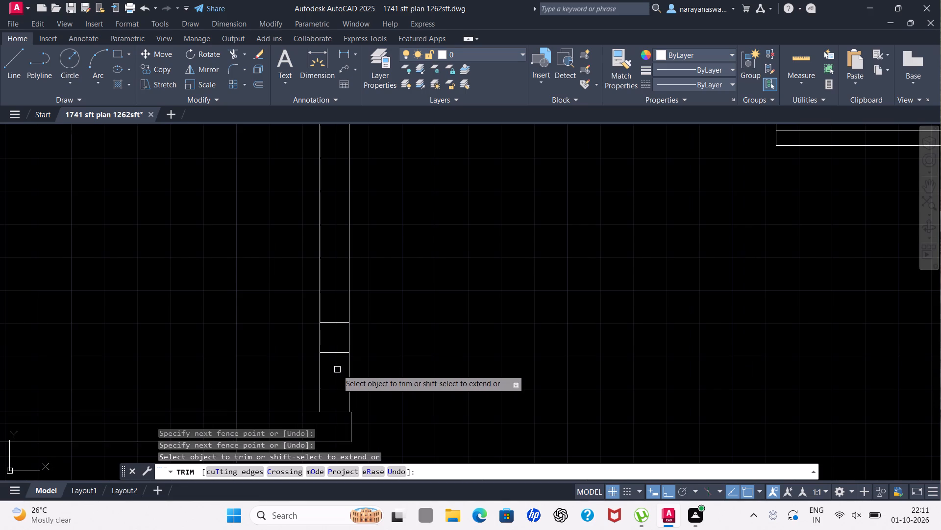
scroll(325, 348, "down", 4)
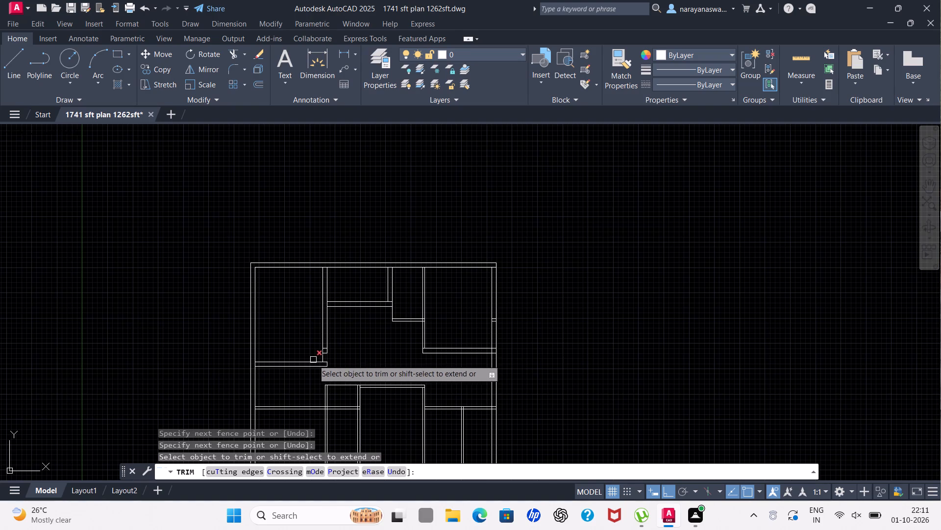
scroll(312, 360, "up", 4)
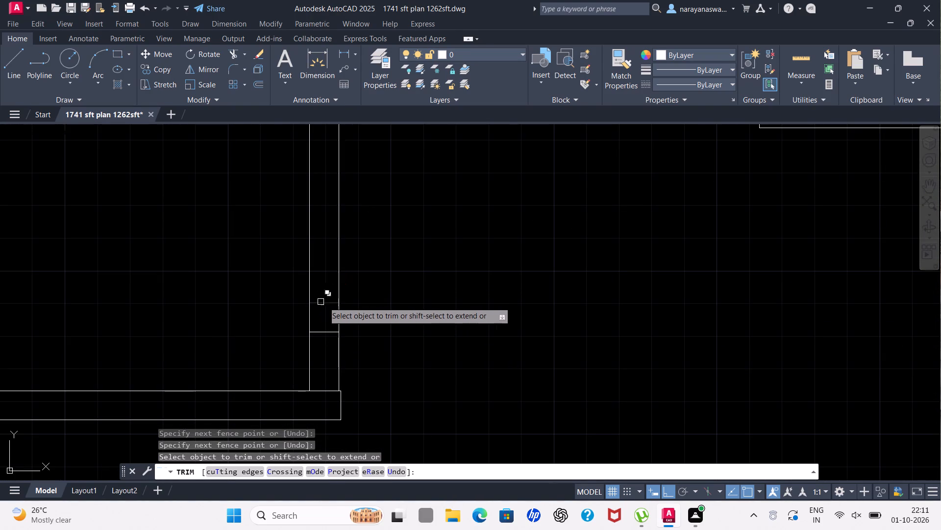
left_click_drag(330, 289, 320, 347)
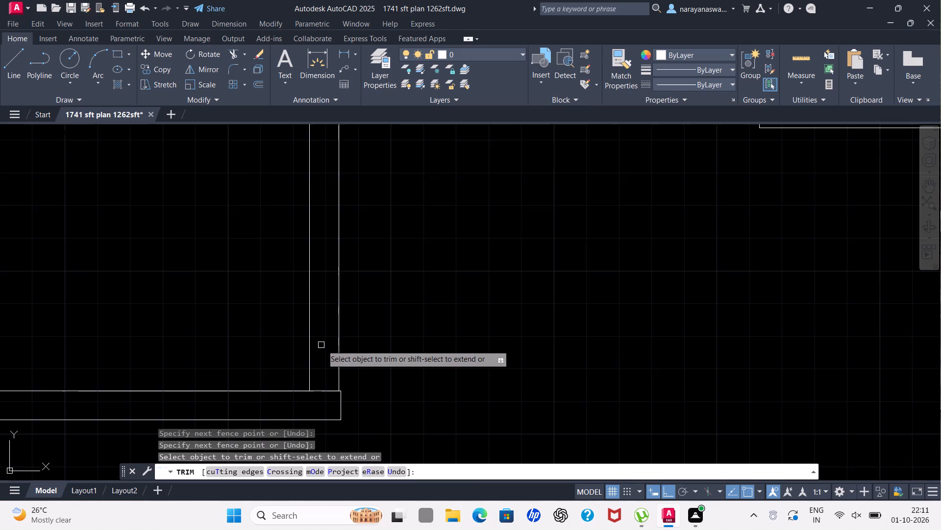
scroll(322, 343, "down", 3)
key("Escape")
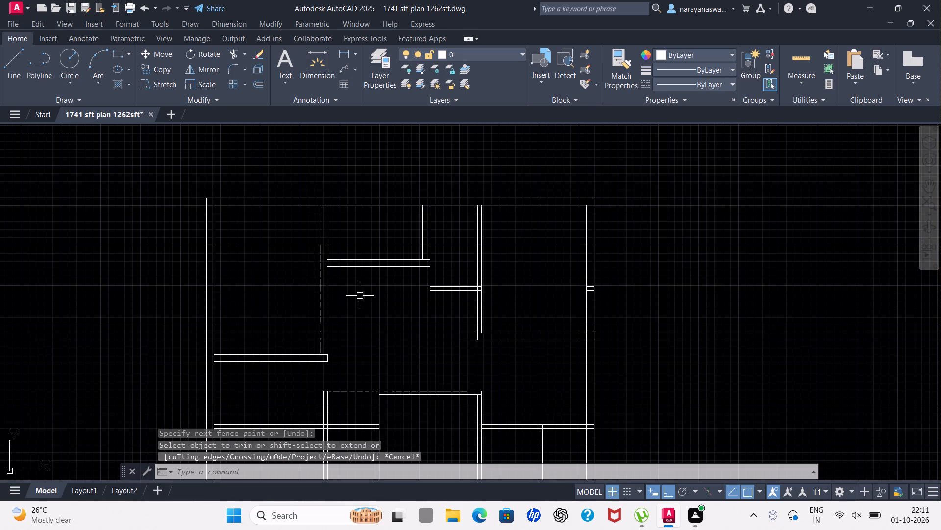
Draw a line about 4'-9" up the middle of the upper-left room's vertical wall from its lower end, finishing with a cross line over both wall faces.
left_click(10, 61)
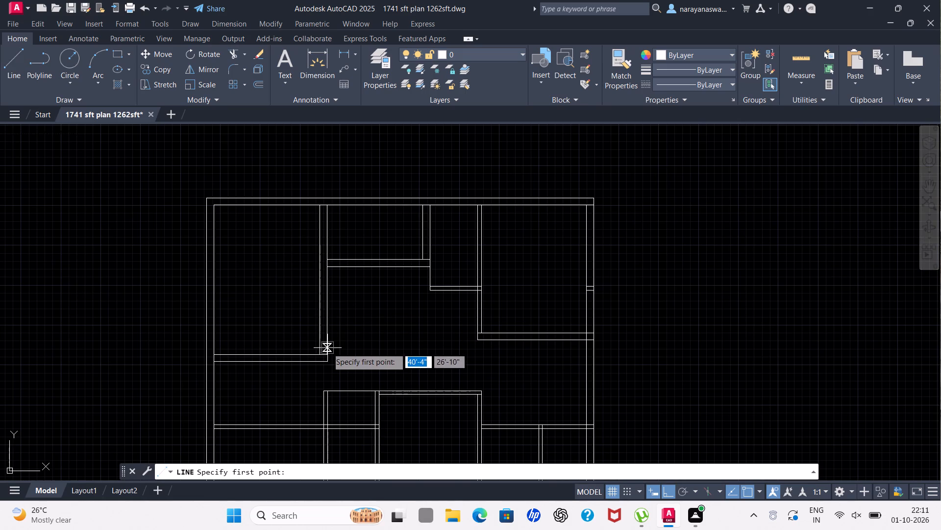
scroll(311, 353, "up", 2)
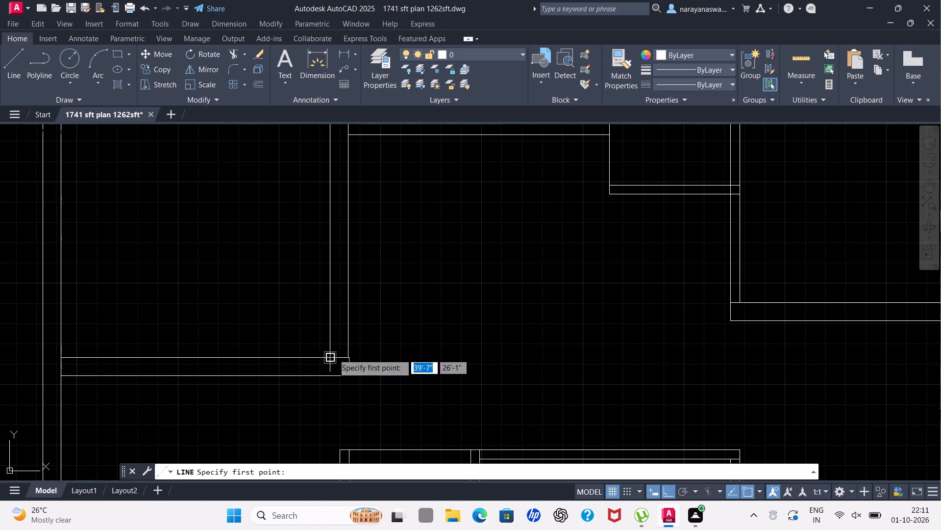
scroll(334, 358, "up", 1)
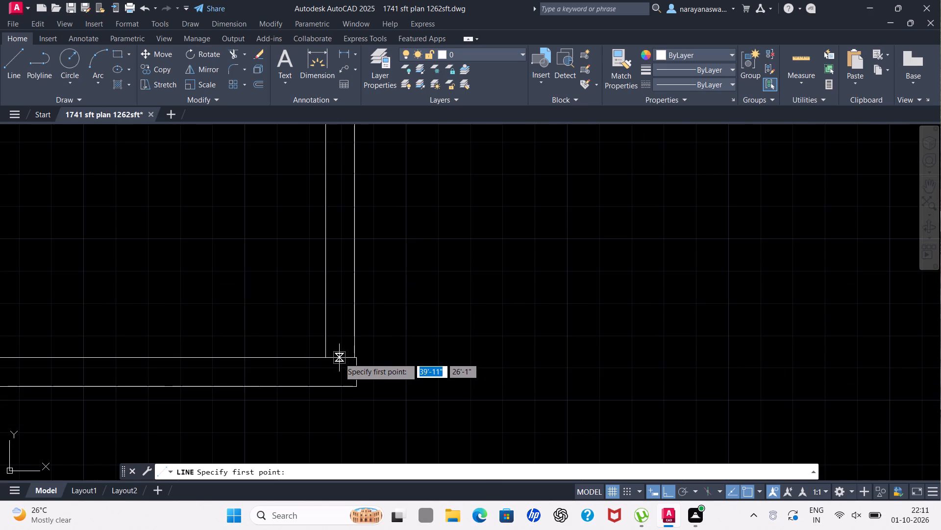
left_click(339, 358)
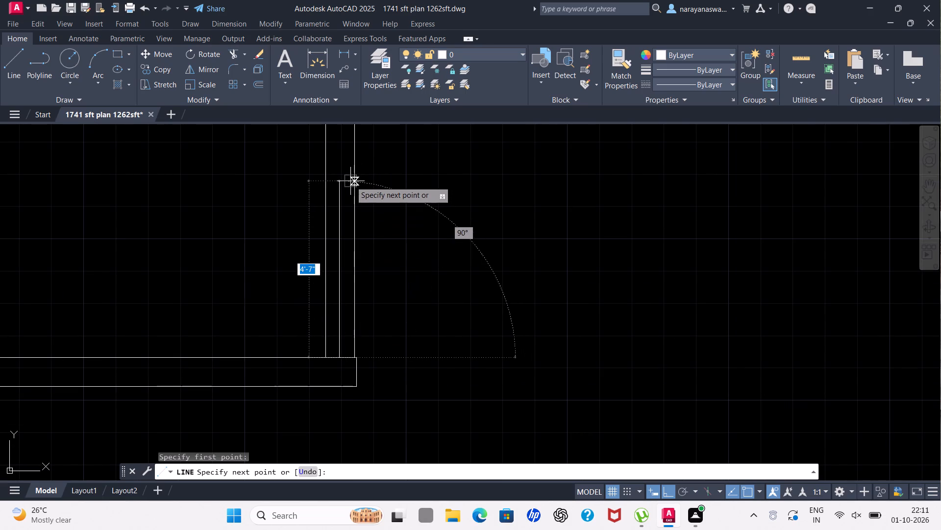
scroll(350, 181, "down", 1)
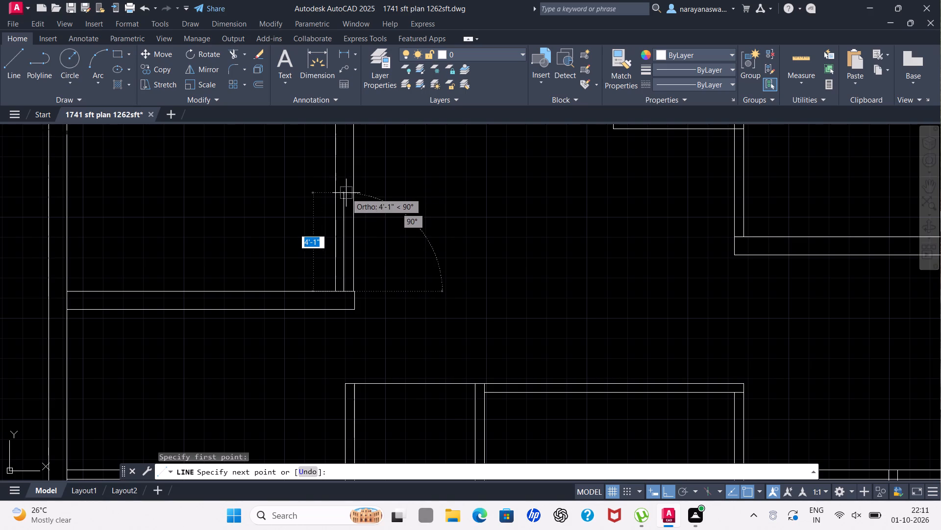
scroll(346, 193, "down", 5)
scroll(342, 166, "up", 1)
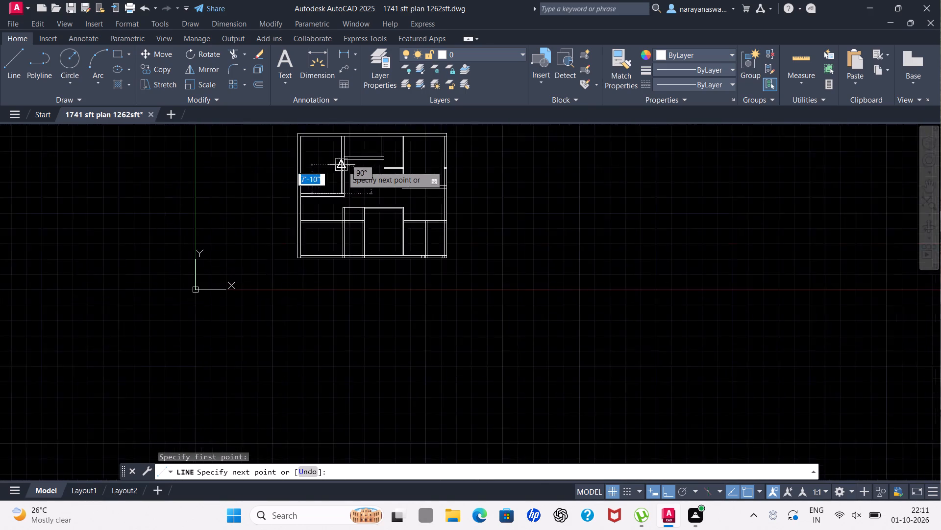
scroll(342, 166, "up", 3)
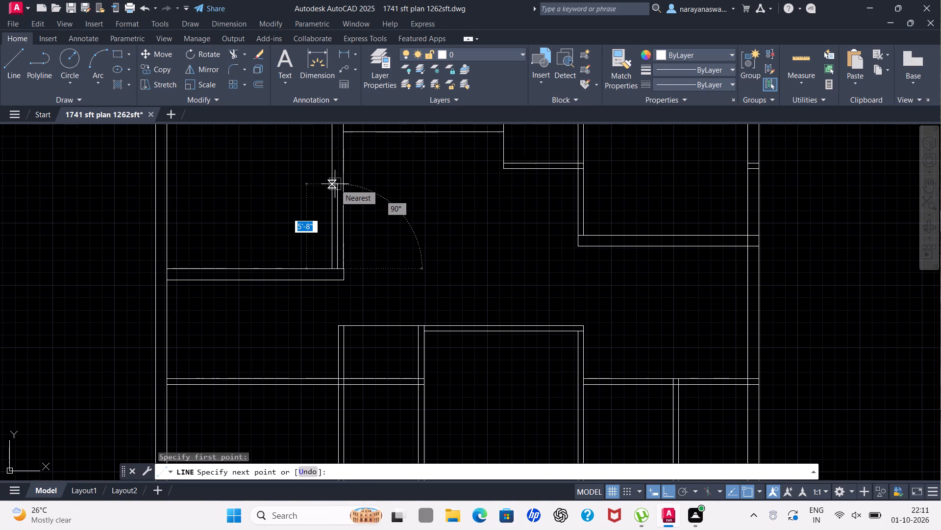
scroll(335, 184, "up", 1)
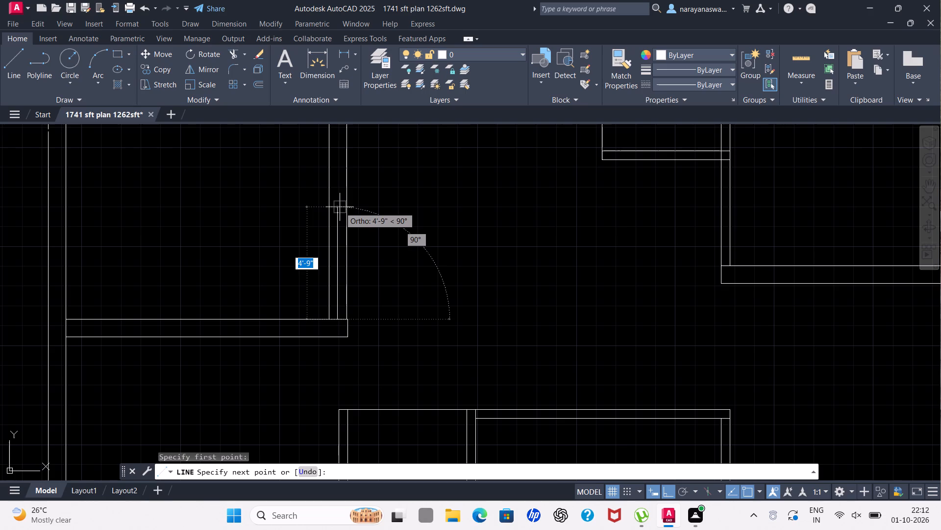
left_click(340, 211)
scroll(338, 212, "up", 3)
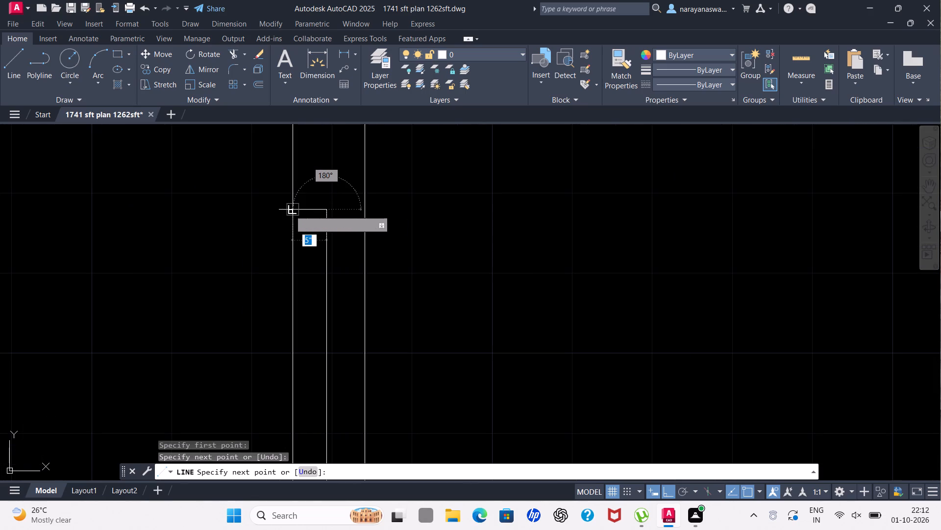
left_click(294, 210)
left_click(361, 212)
key("Escape")
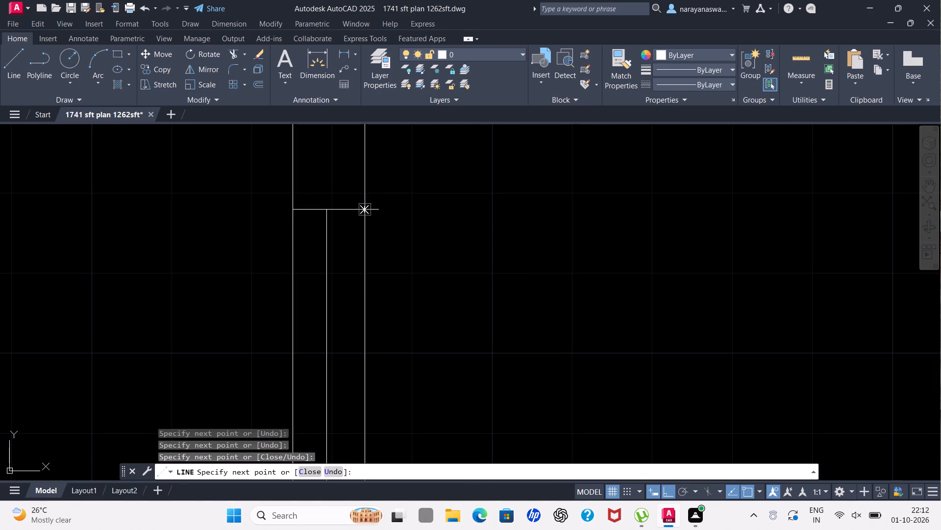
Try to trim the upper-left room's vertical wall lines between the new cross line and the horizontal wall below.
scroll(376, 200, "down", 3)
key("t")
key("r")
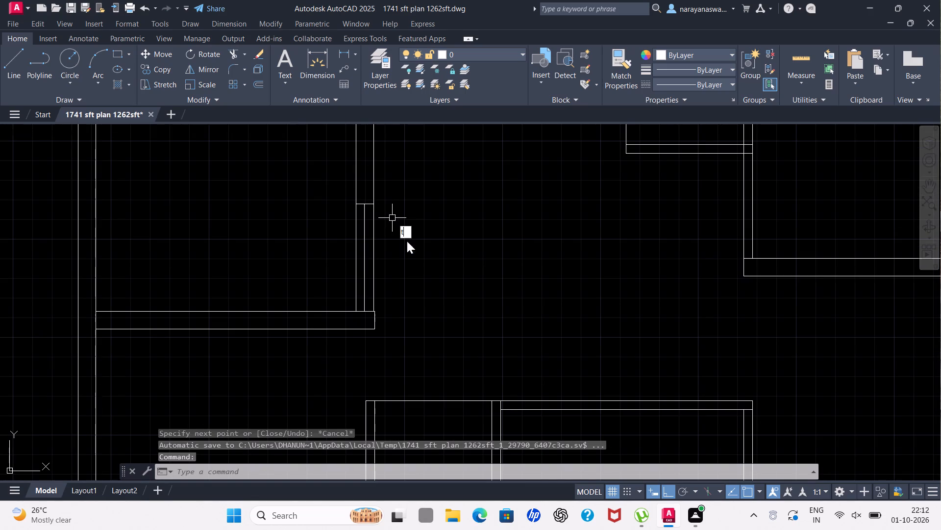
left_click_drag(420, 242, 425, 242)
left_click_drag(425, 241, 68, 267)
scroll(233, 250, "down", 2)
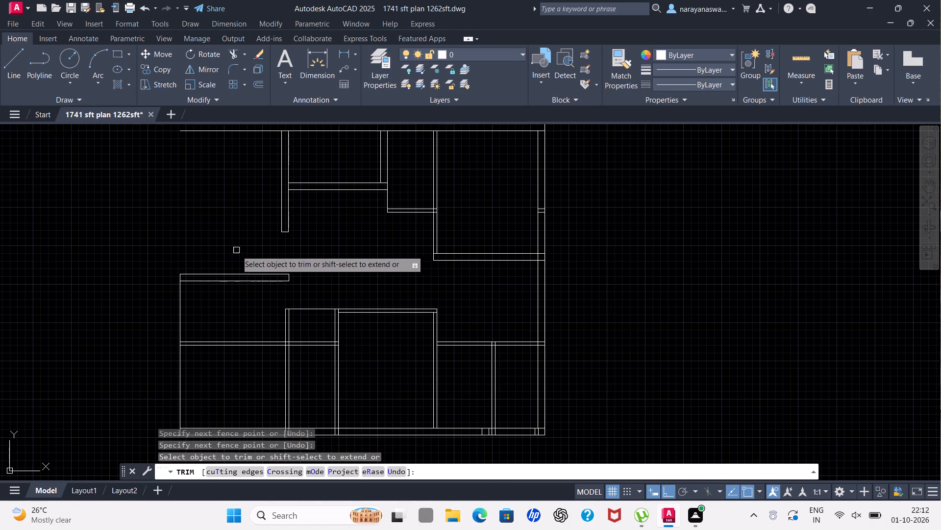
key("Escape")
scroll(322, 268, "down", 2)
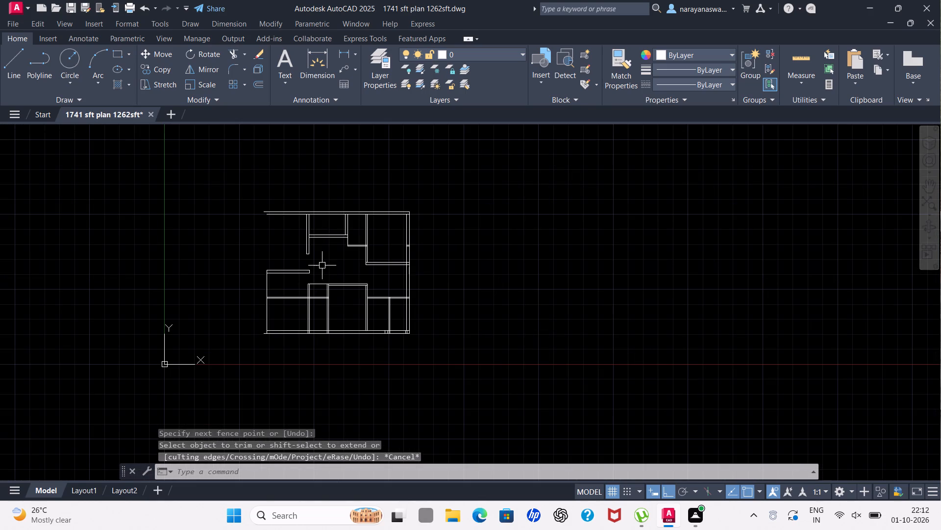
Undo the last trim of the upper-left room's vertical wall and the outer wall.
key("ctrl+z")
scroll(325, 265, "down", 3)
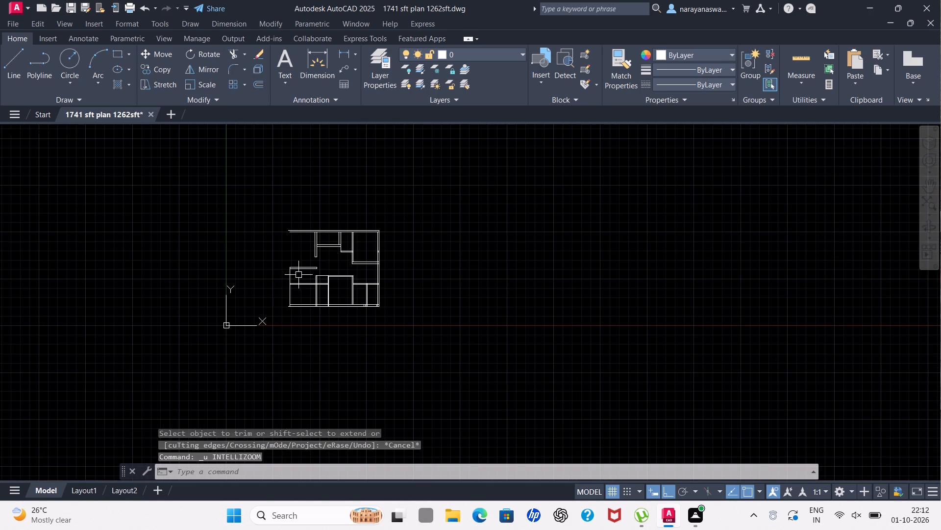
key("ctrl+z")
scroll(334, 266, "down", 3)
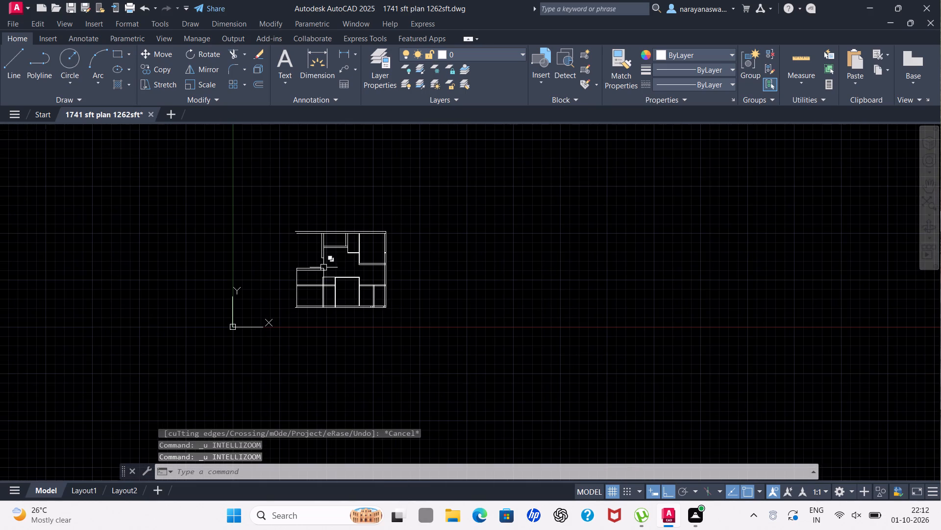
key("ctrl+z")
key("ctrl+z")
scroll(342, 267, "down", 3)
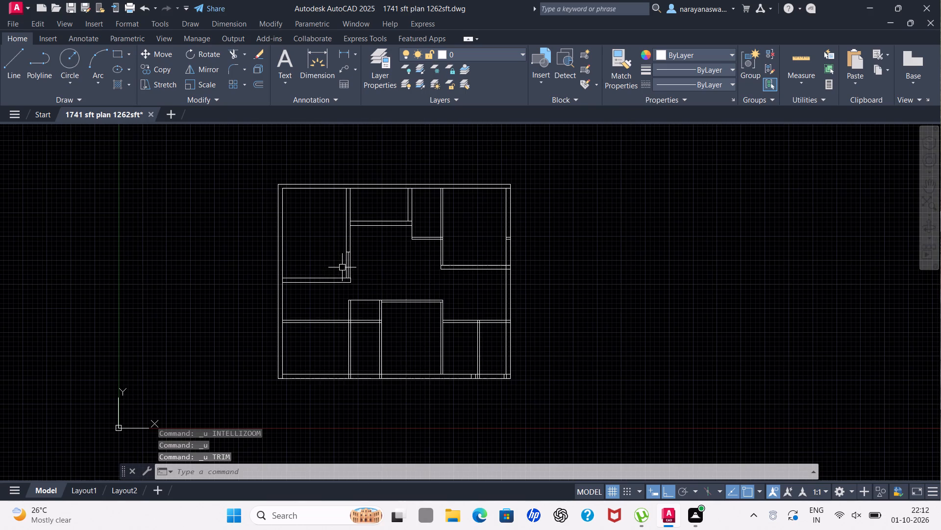
Trim both wall faces and the middle line of the upper-left room's vertical wall below the cross line, leaving the outer wall intact.
scroll(320, 260, "up", 2)
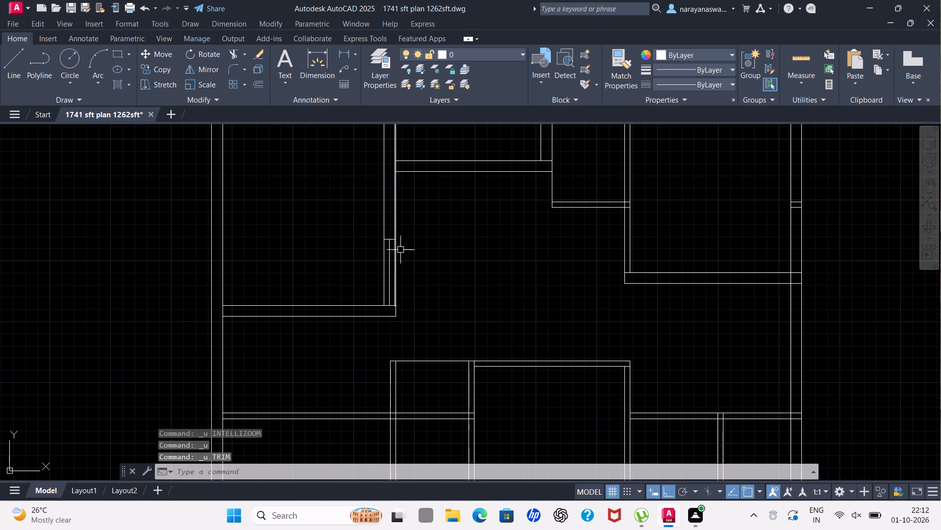
type("tr")
left_click(462, 281)
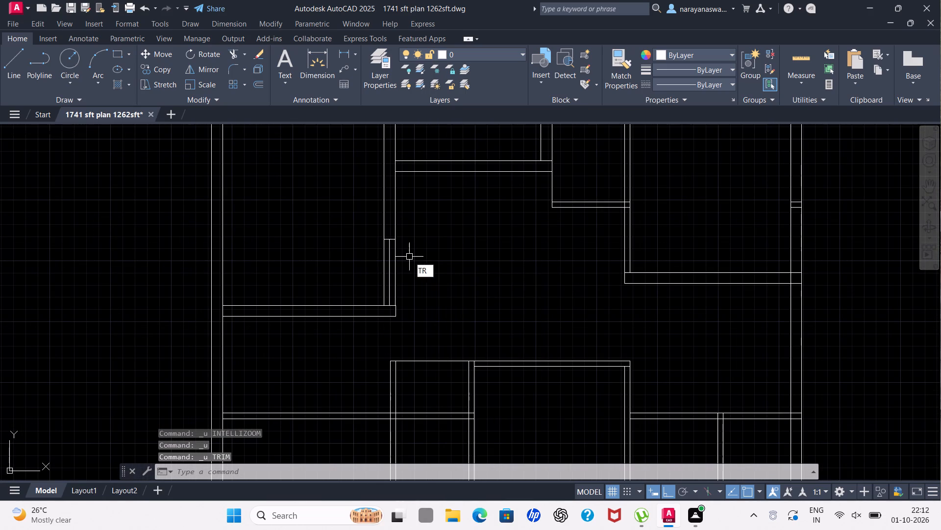
left_click_drag(426, 273, 406, 270)
left_click_drag(367, 274, 404, 273)
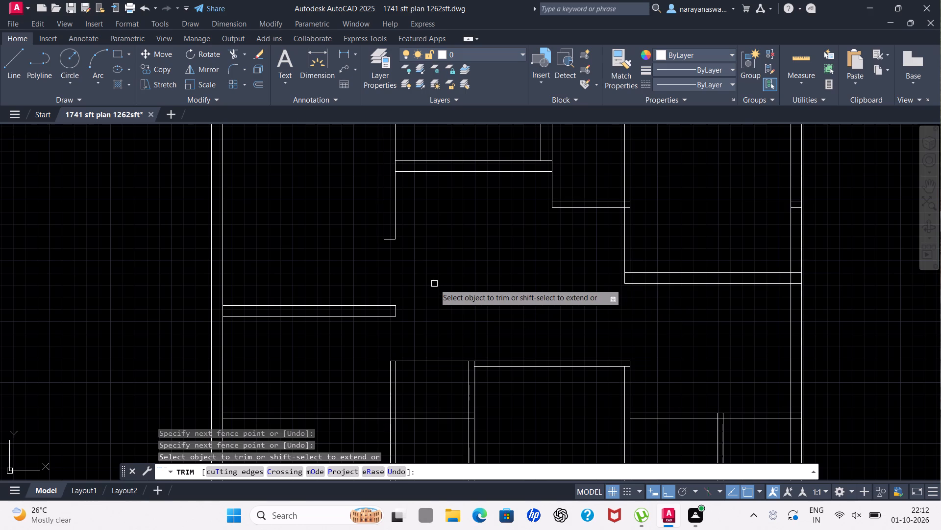
key("Escape")
Draw a short line across the upper-left room's vertical wall, continuing the lower line of the upper horizontal partition to the wall's far face.
scroll(434, 284, "down", 2)
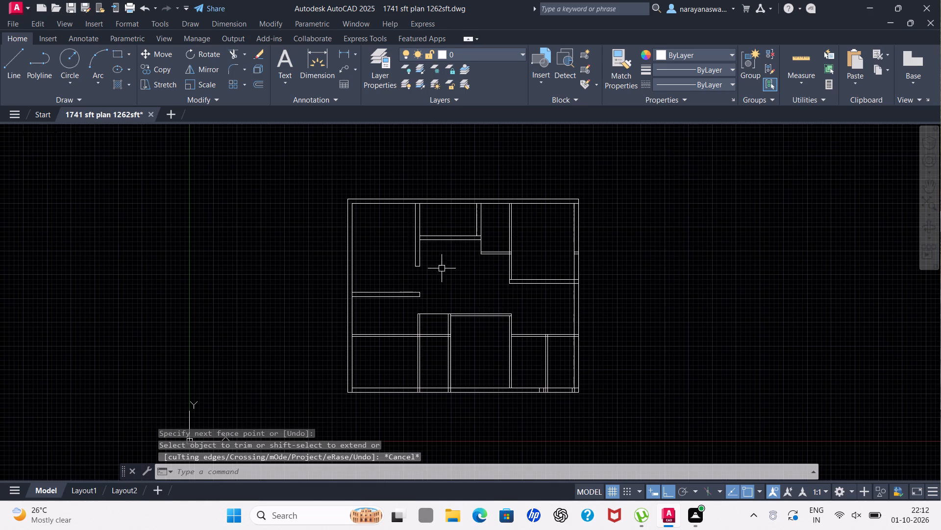
scroll(473, 217, "up", 2)
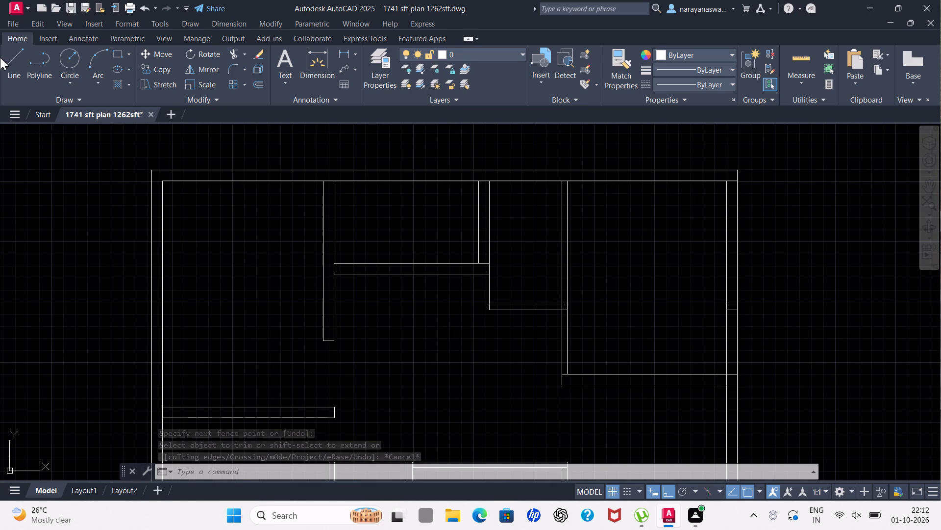
left_click(17, 57)
scroll(341, 273, "up", 1)
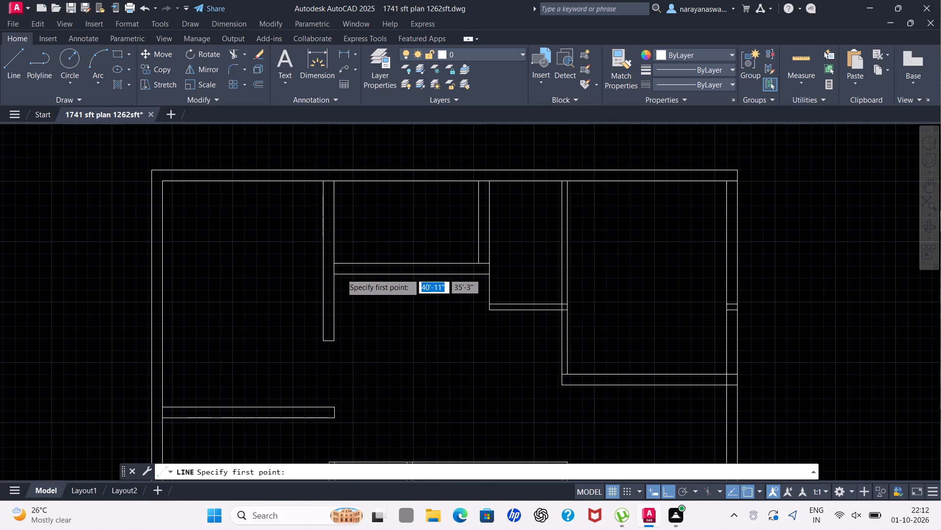
left_click(327, 274)
left_click(307, 275)
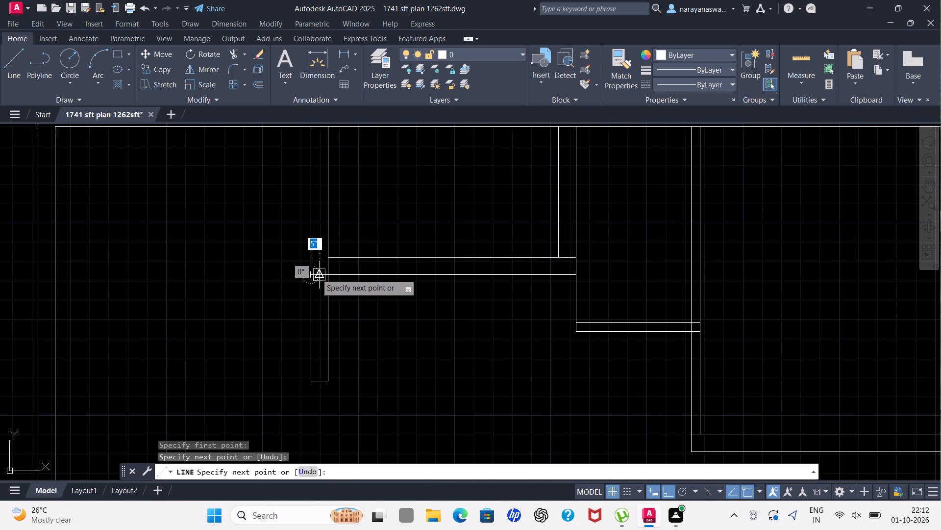
key("Escape")
Trim the vertical wall's right face between the two lines of the upper horizontal partition at their junction.
scroll(363, 327, "down", 2)
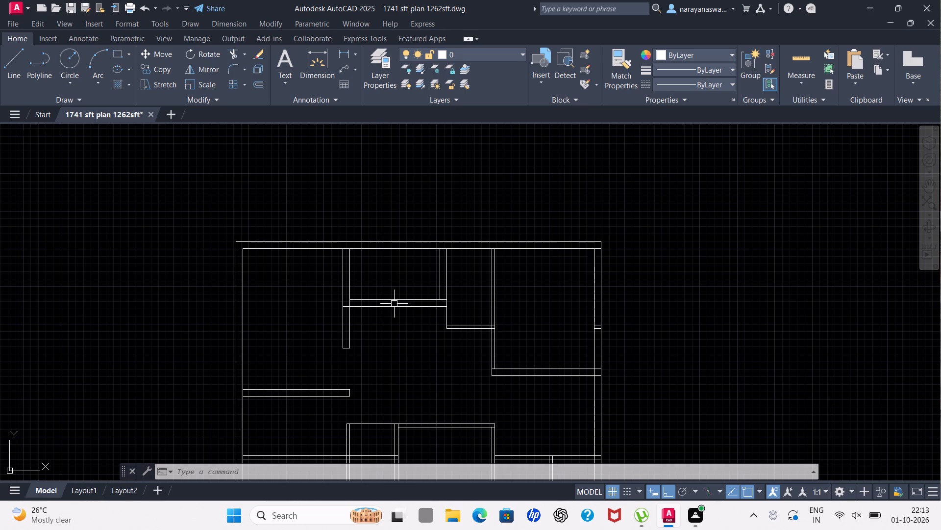
scroll(367, 309, "up", 2)
scroll(361, 307, "down", 1)
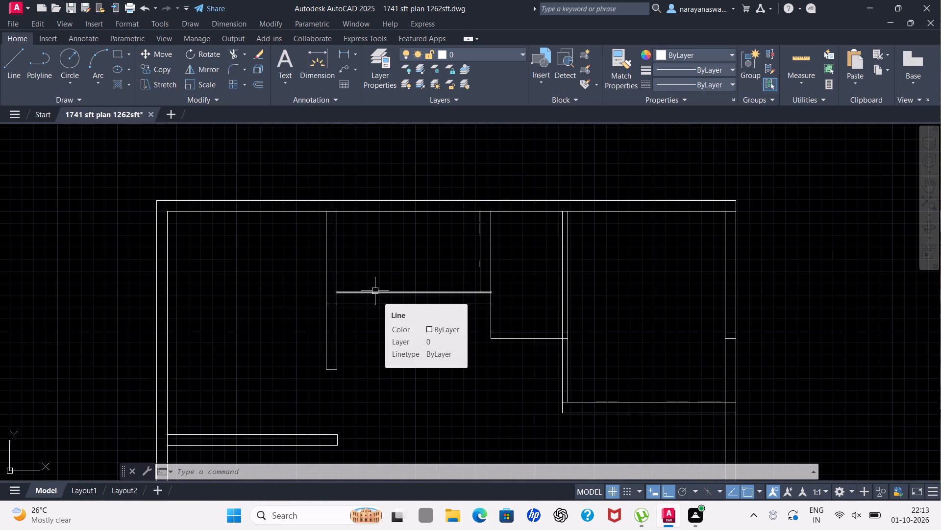
scroll(357, 300, "up", 1)
key("t")
key("r")
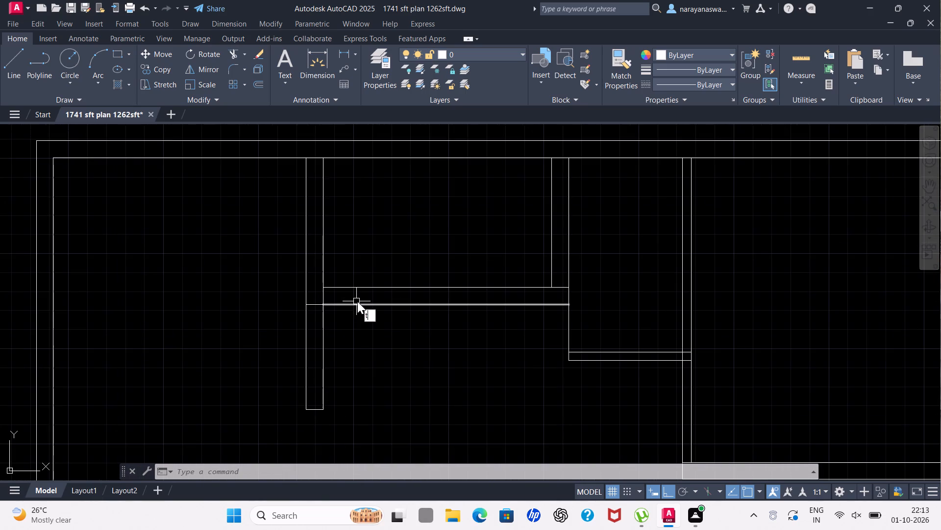
left_click(382, 328)
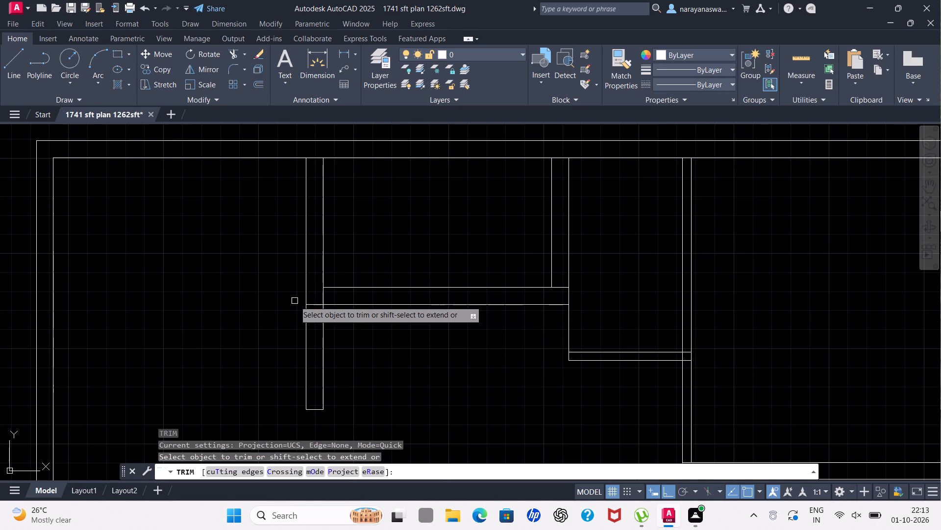
scroll(321, 295, "up", 2)
left_click(321, 295)
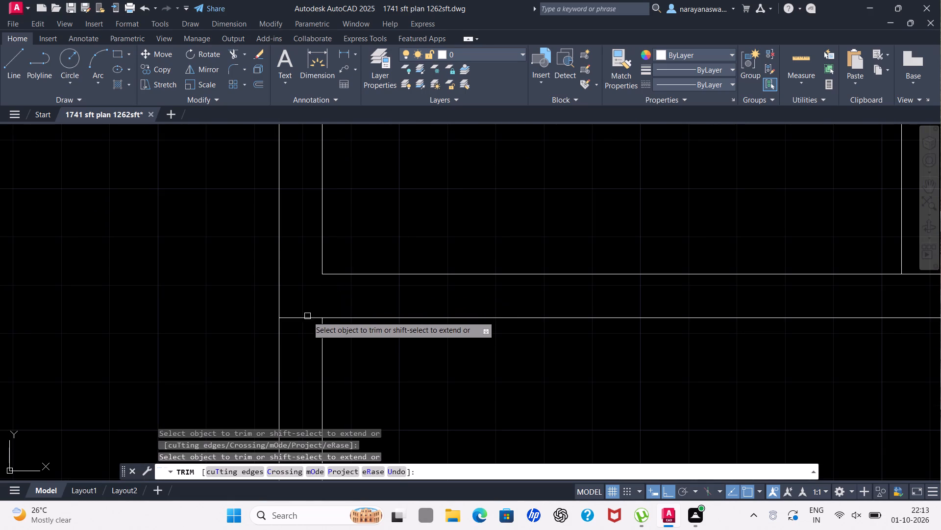
scroll(316, 326, "down", 4)
key("Escape")
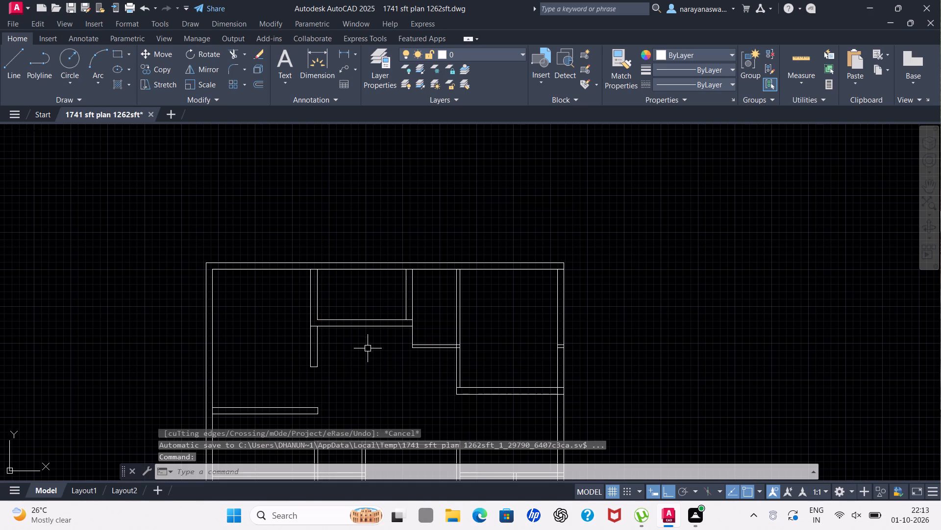
Draw a window in the upper horizontal partition: a centre line about 7'-4" long with a short line across the wall at each end.
left_click(4, 73)
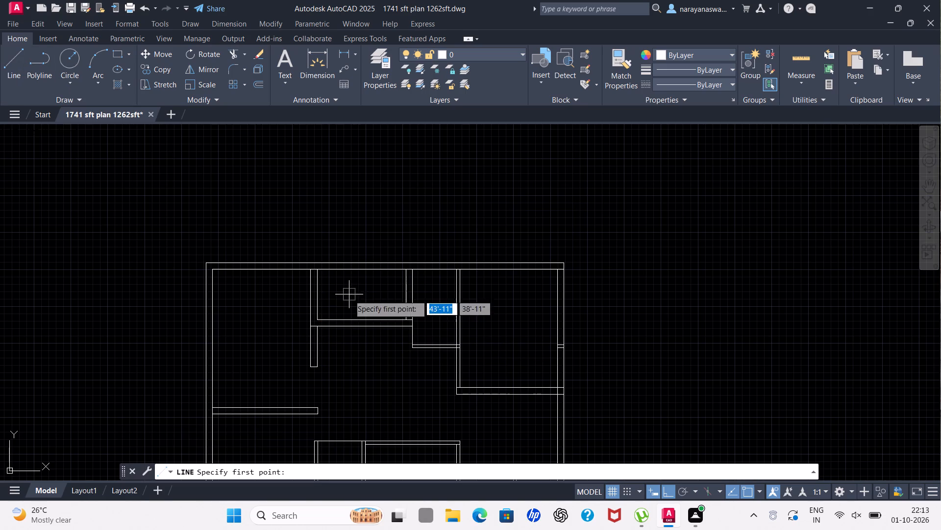
scroll(327, 307, "up", 2)
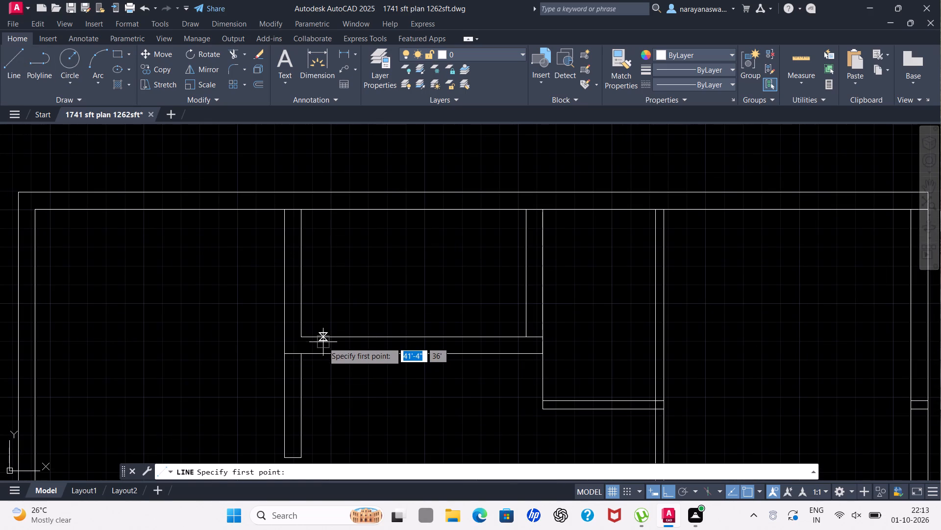
left_click(331, 337)
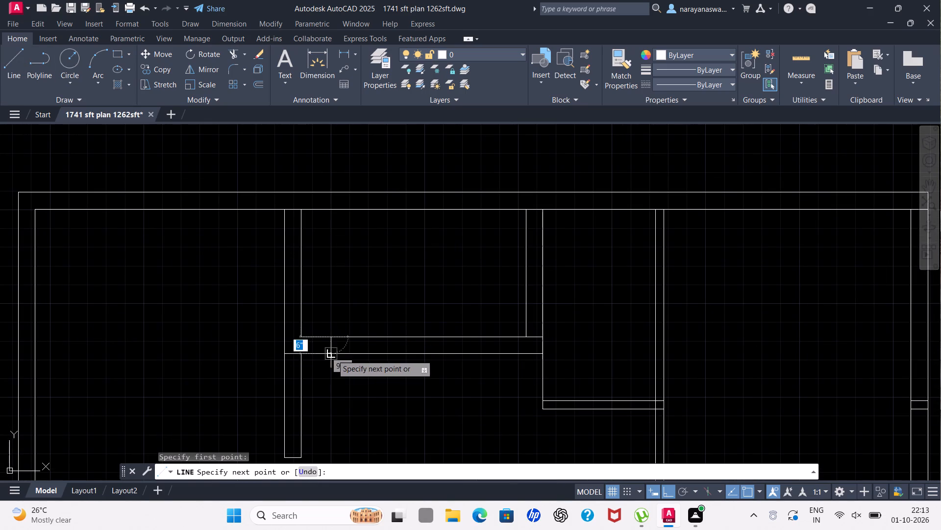
left_click_drag(332, 356, 332, 351)
left_click(332, 347)
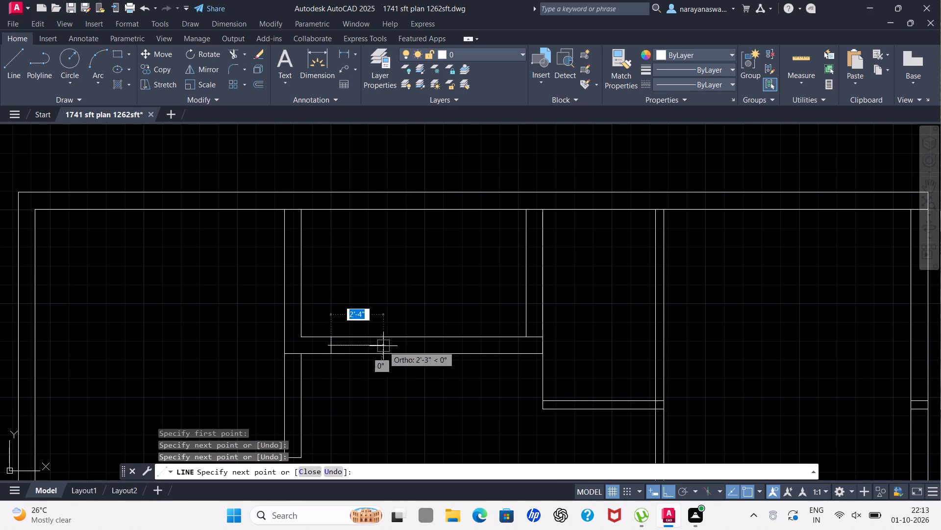
left_click(482, 345)
scroll(485, 345, "up", 3)
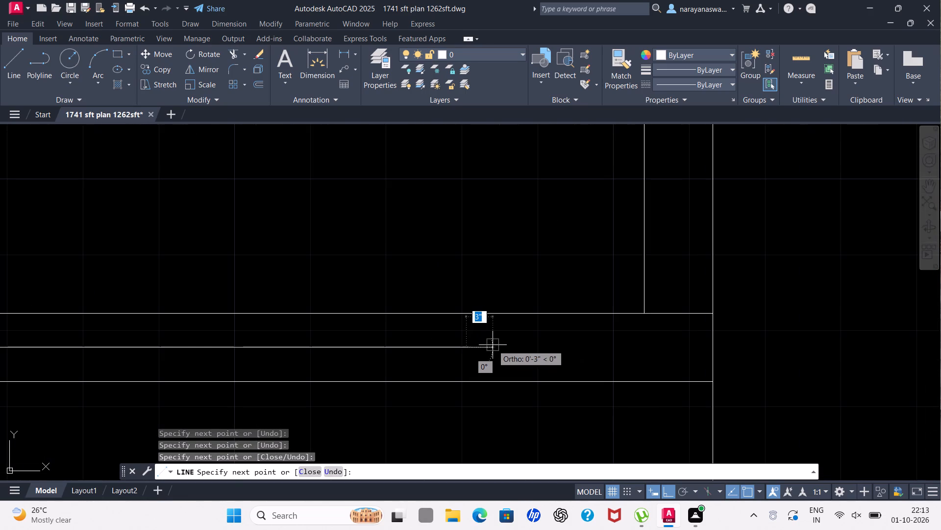
left_click(524, 343)
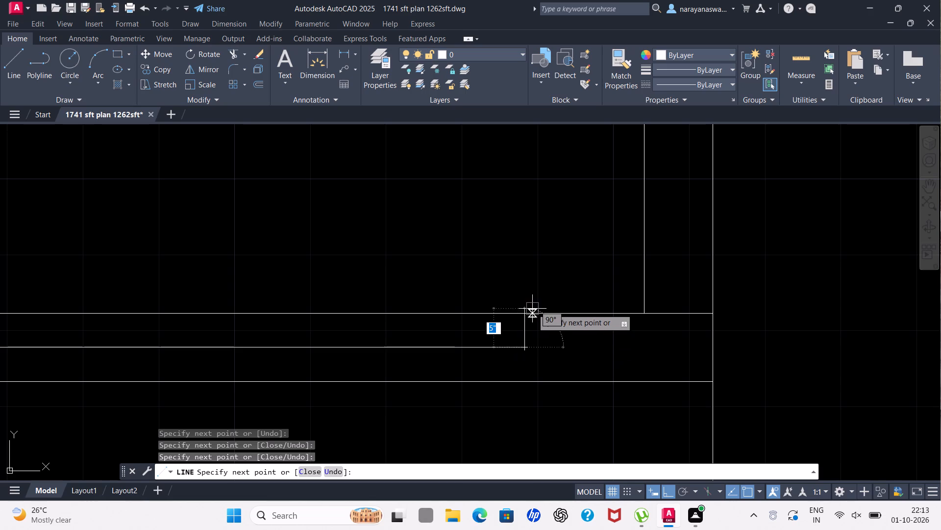
left_click(528, 311)
left_click(522, 379)
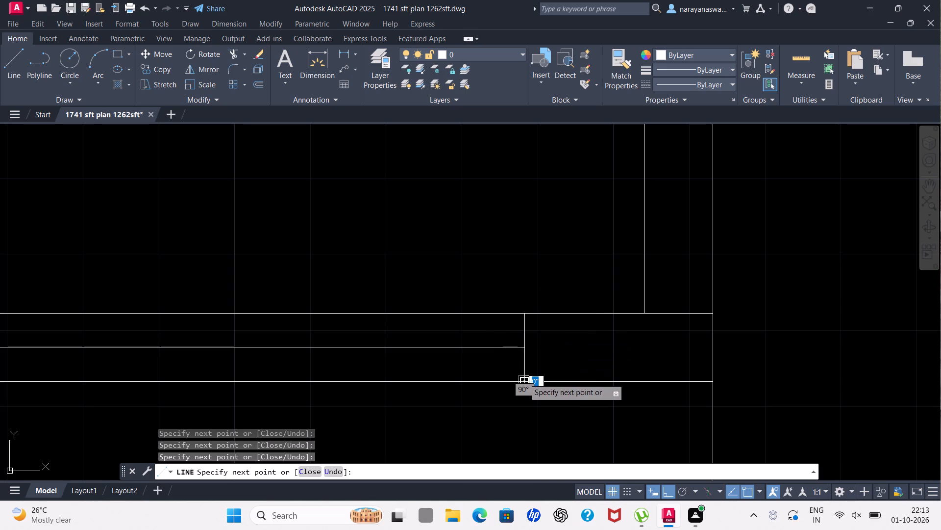
key("Escape")
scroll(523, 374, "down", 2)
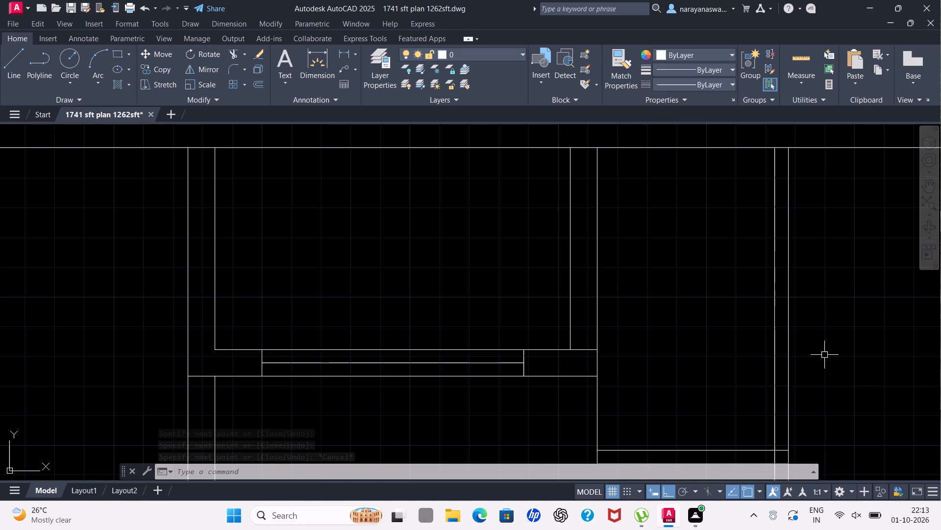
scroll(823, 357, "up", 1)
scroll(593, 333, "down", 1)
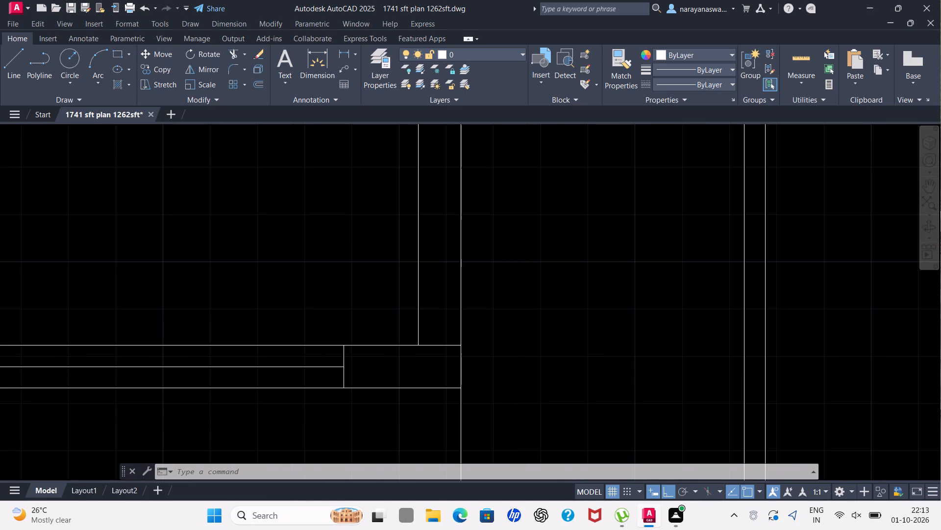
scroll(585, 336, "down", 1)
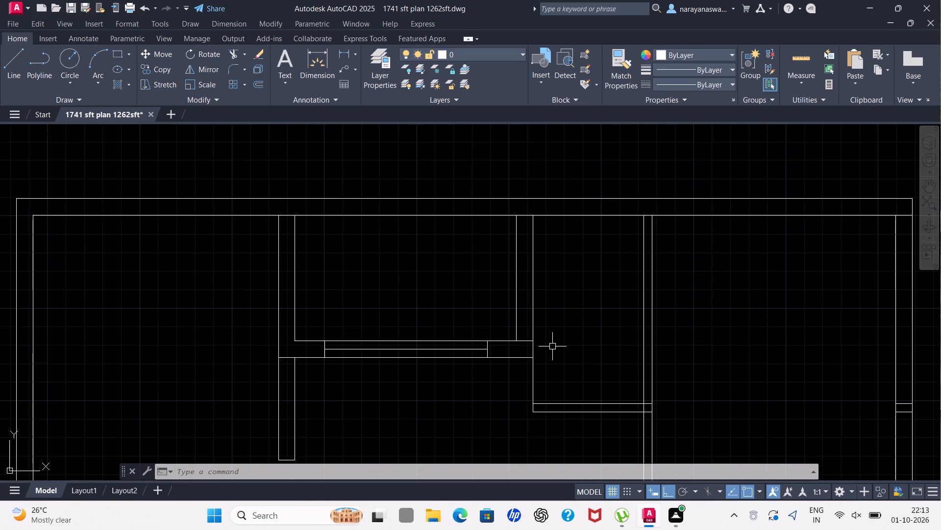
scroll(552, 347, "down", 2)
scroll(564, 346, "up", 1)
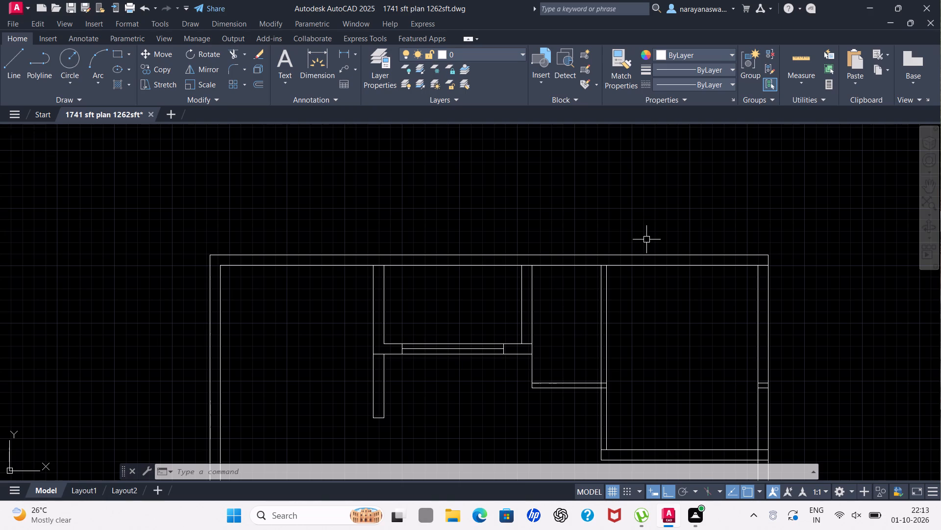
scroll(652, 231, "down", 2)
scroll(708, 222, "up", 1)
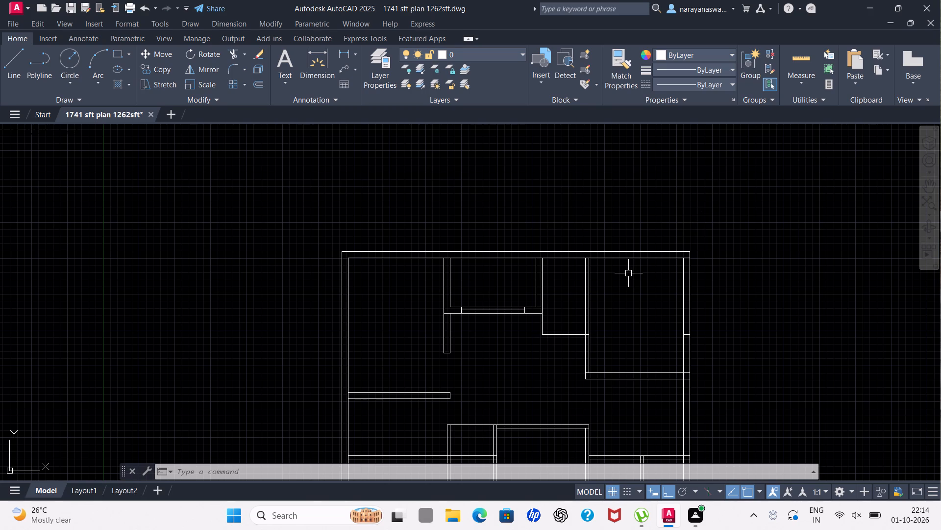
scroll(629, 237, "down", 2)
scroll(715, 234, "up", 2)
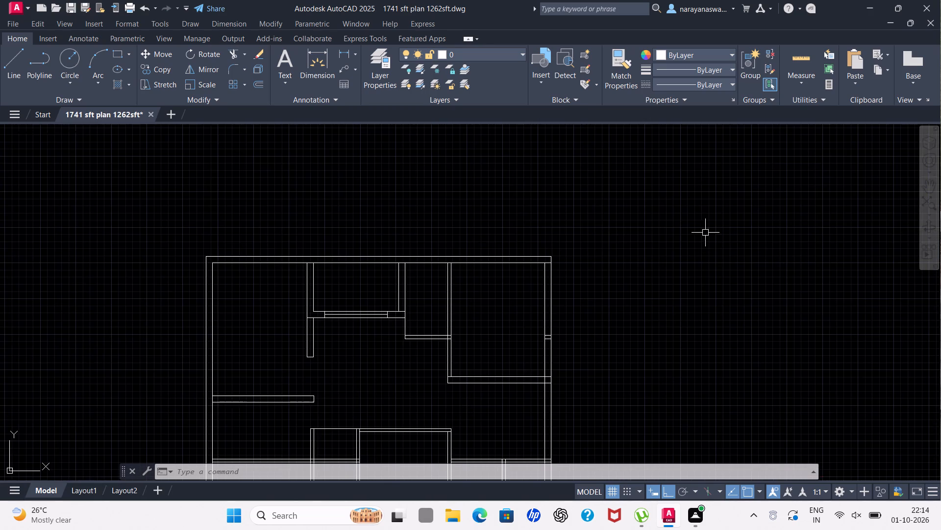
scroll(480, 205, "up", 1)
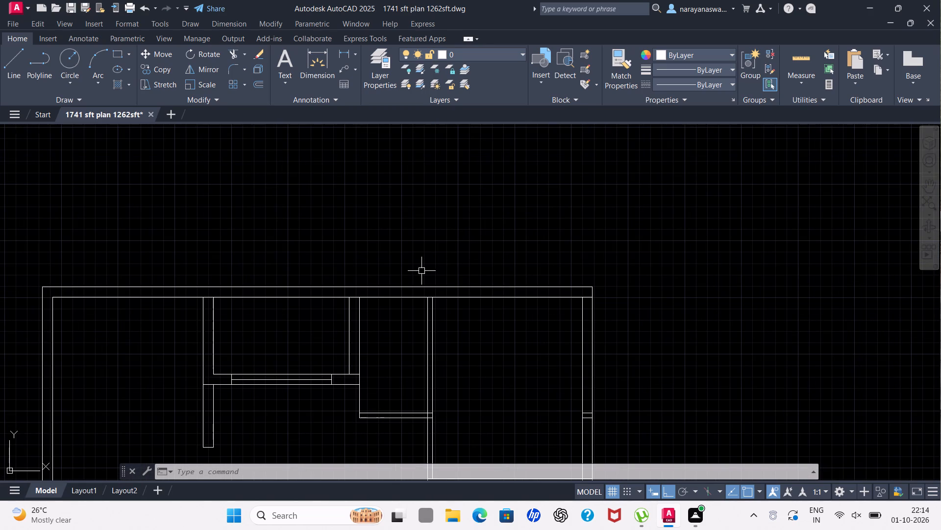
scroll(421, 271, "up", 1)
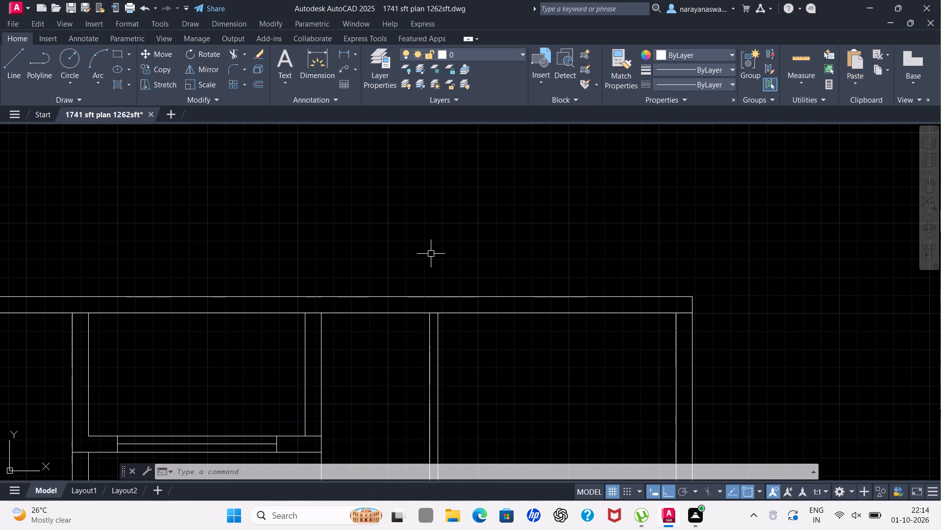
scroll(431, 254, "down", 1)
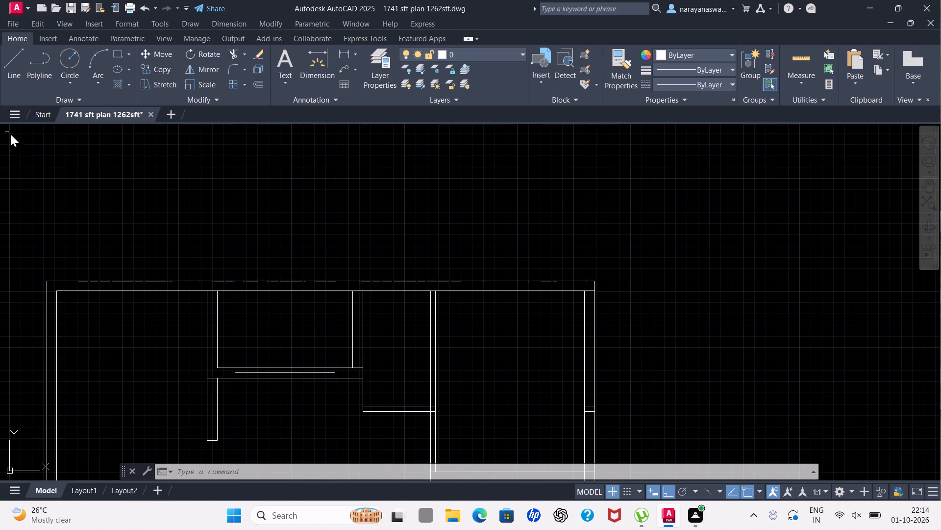
Draw a three-sided projection about 5' wide and 2' deep outside the top outer wall, aligned with the bay between the two vertical partitions.
left_click(9, 58)
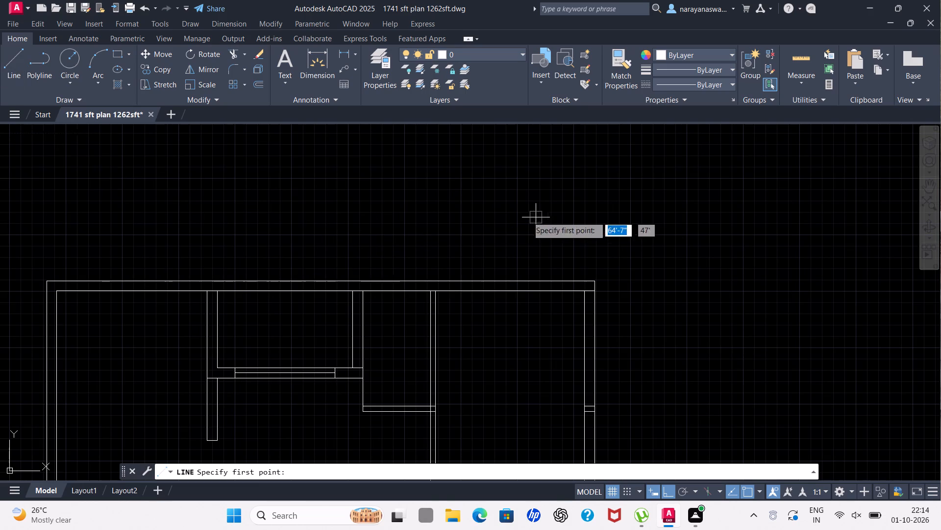
scroll(360, 270, "up", 2)
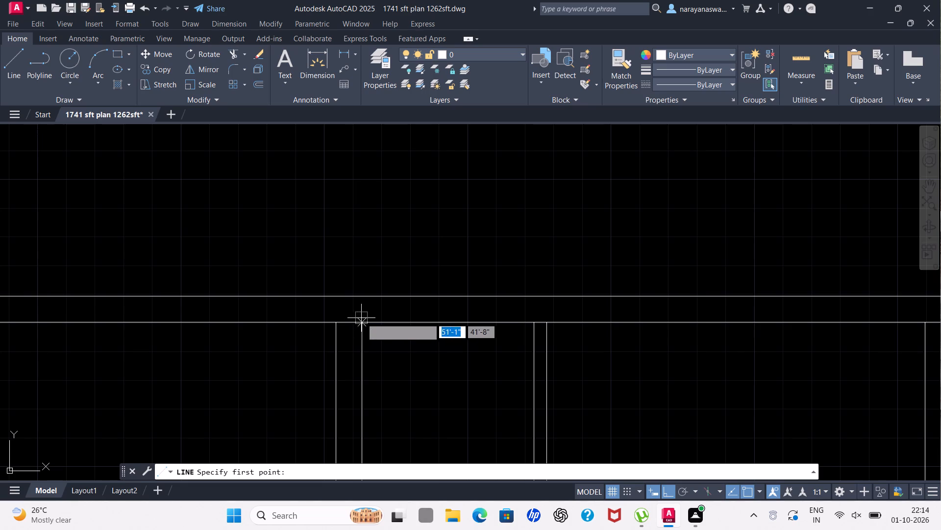
left_click_drag(359, 297, 358, 288)
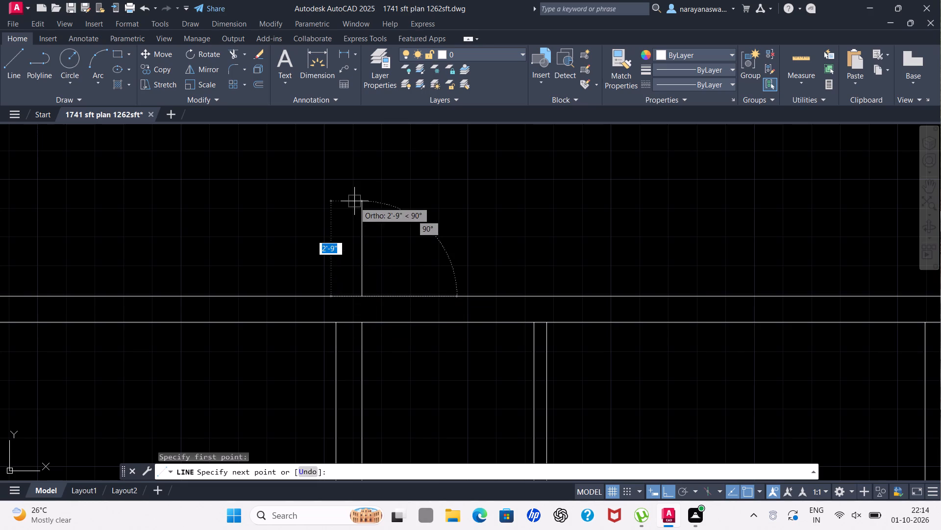
left_click(355, 228)
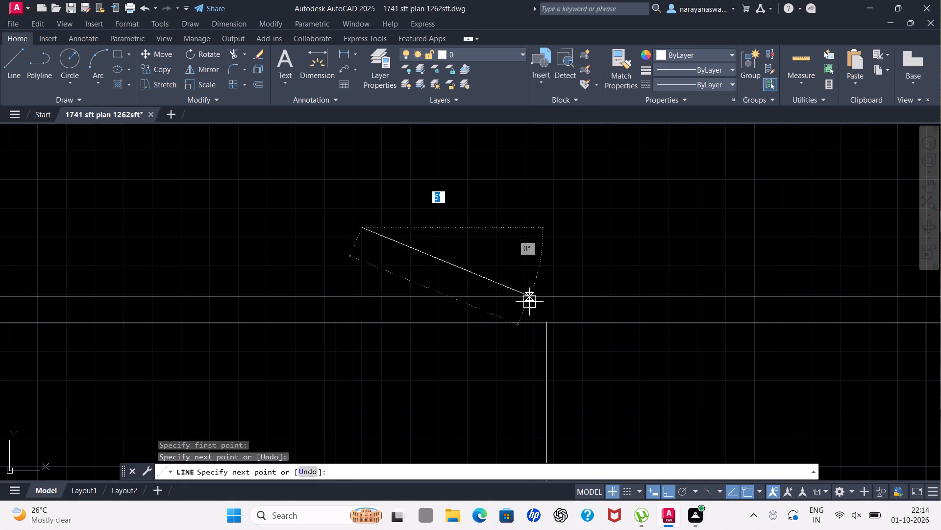
left_click(535, 228)
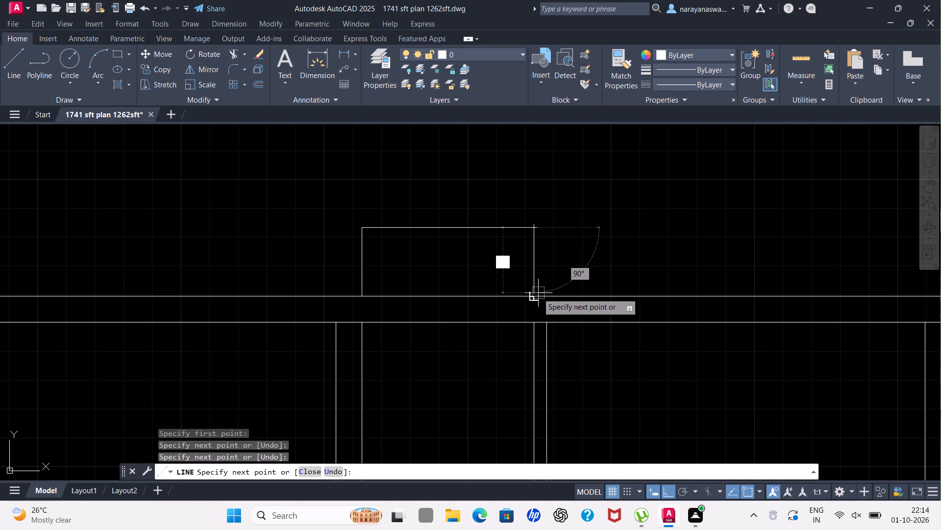
left_click(536, 293)
key("Escape")
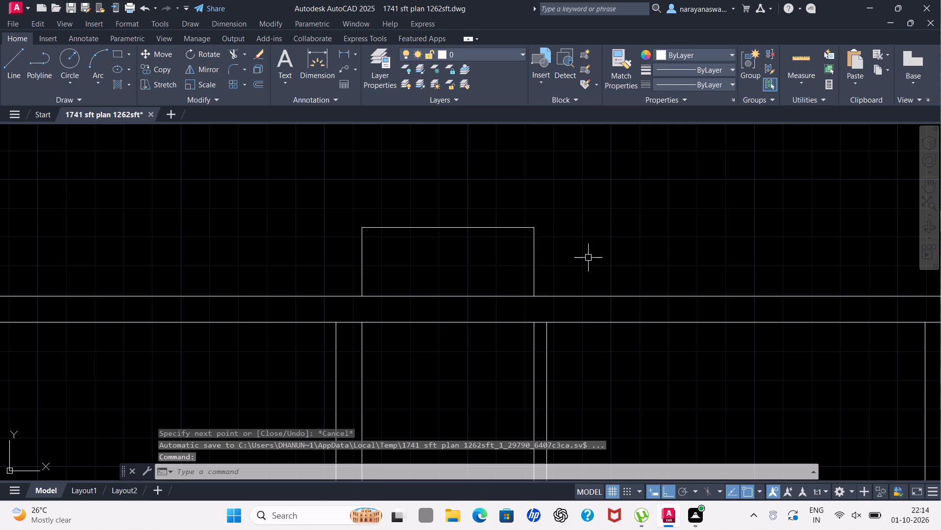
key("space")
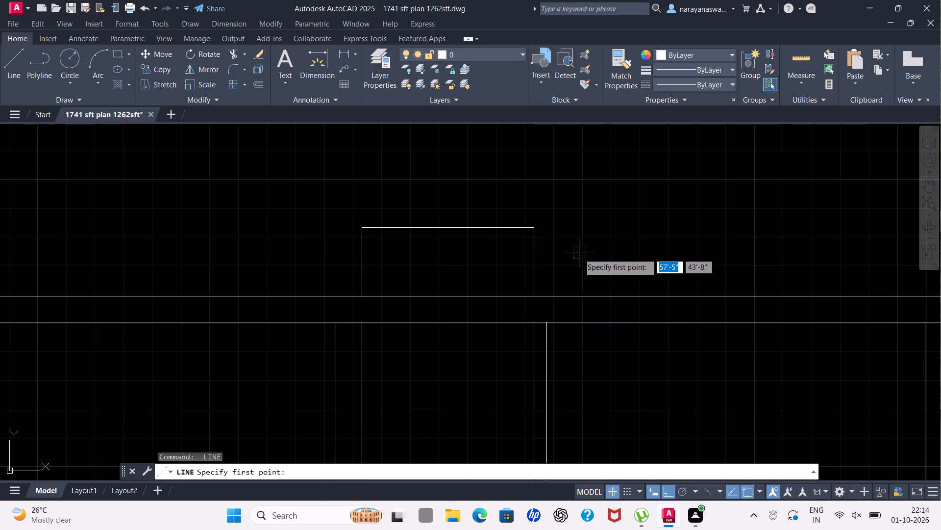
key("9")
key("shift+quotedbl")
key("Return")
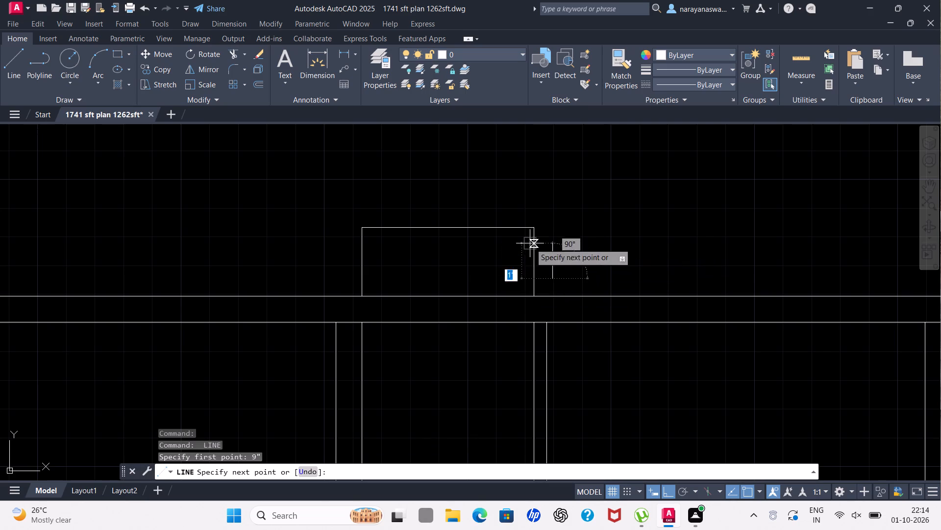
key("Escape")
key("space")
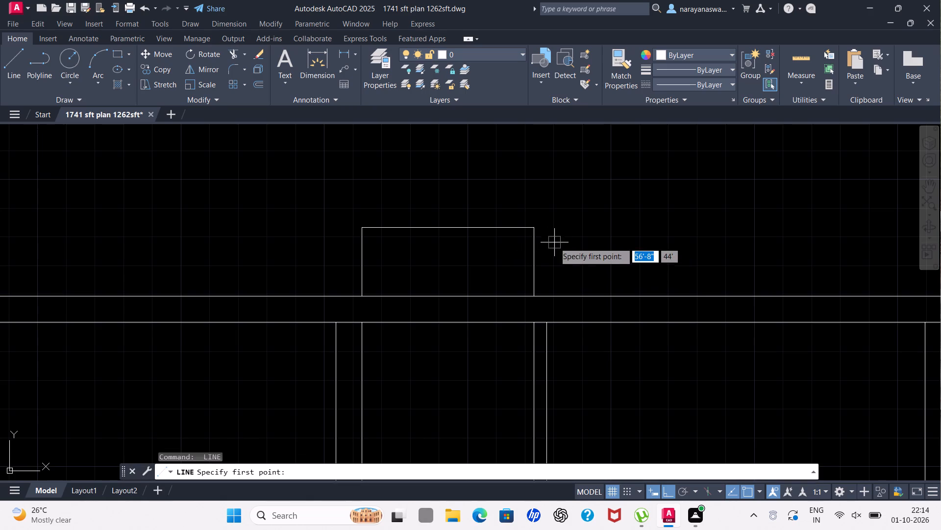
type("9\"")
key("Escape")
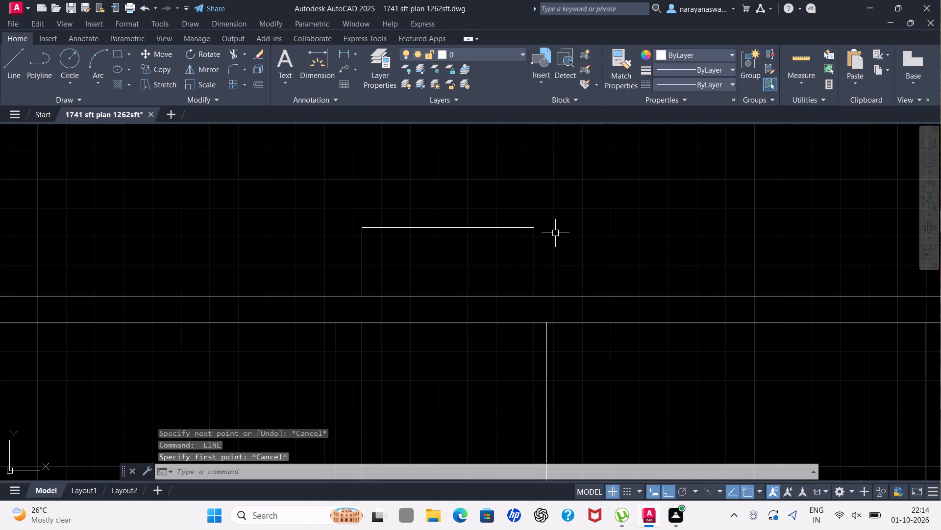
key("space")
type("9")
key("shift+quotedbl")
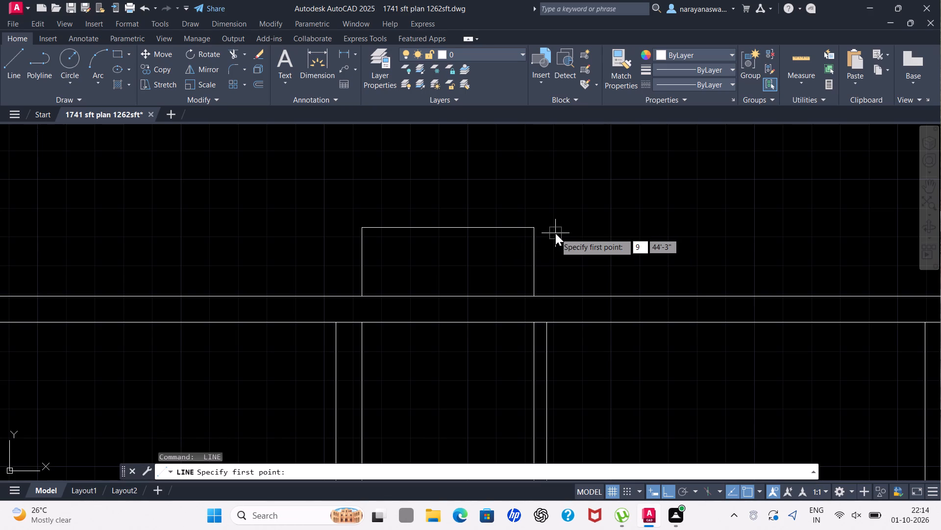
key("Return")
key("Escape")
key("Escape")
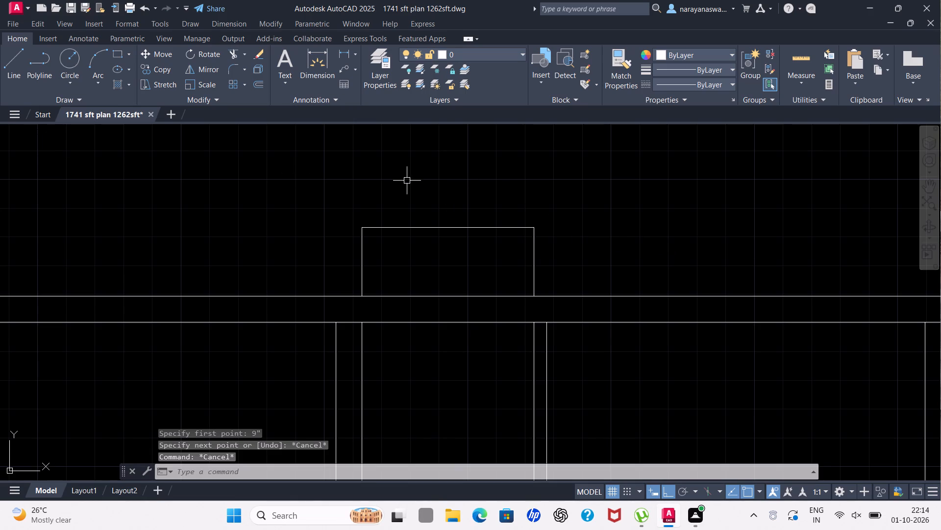
Offset the top and both side lines of the projection outward by 9".
scroll(496, 199, "up", 1)
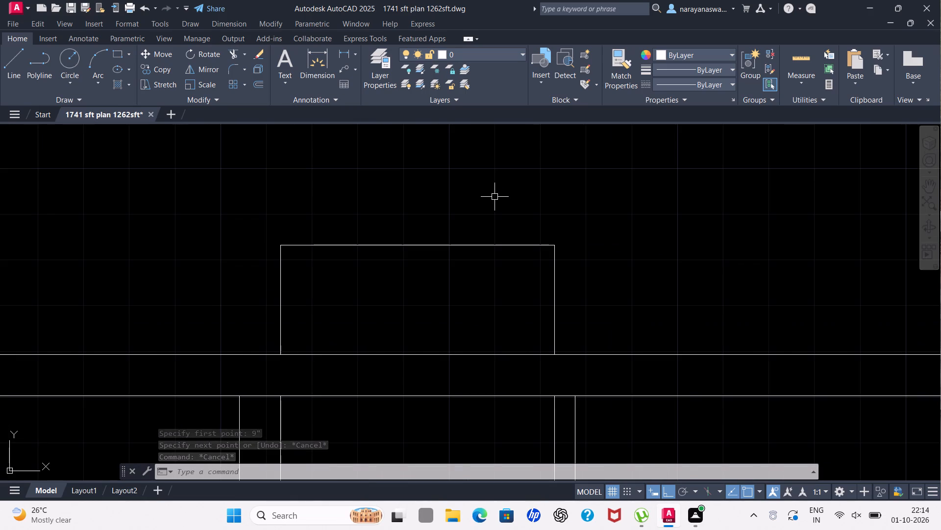
type("of")
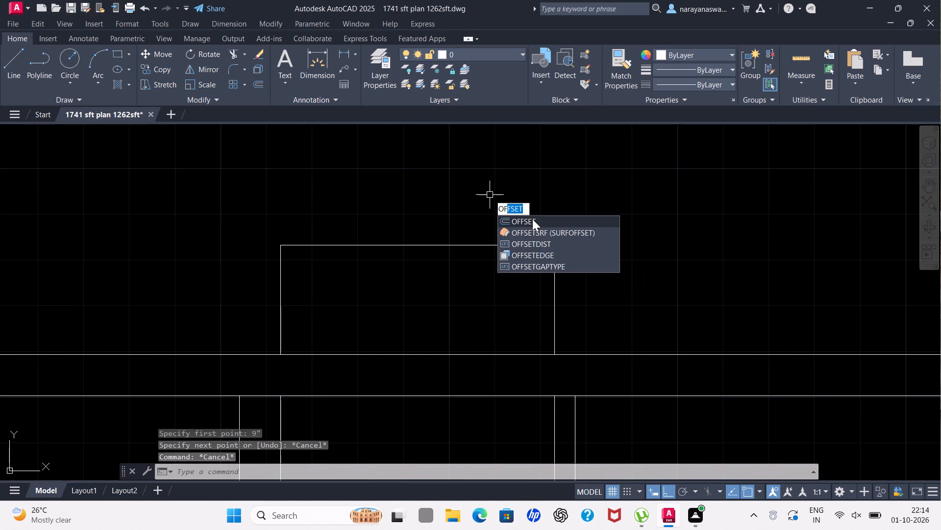
left_click(532, 219)
key("9")
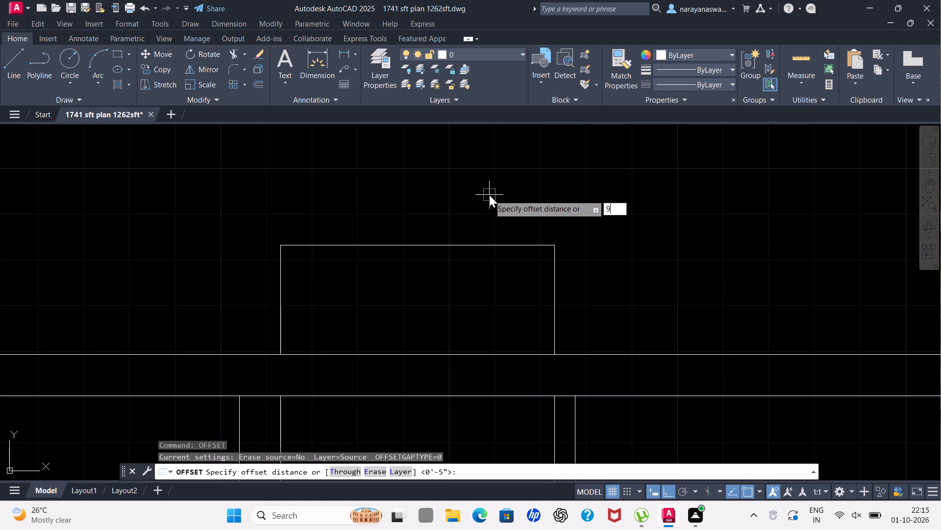
key("shift+quotedbl")
key("Return")
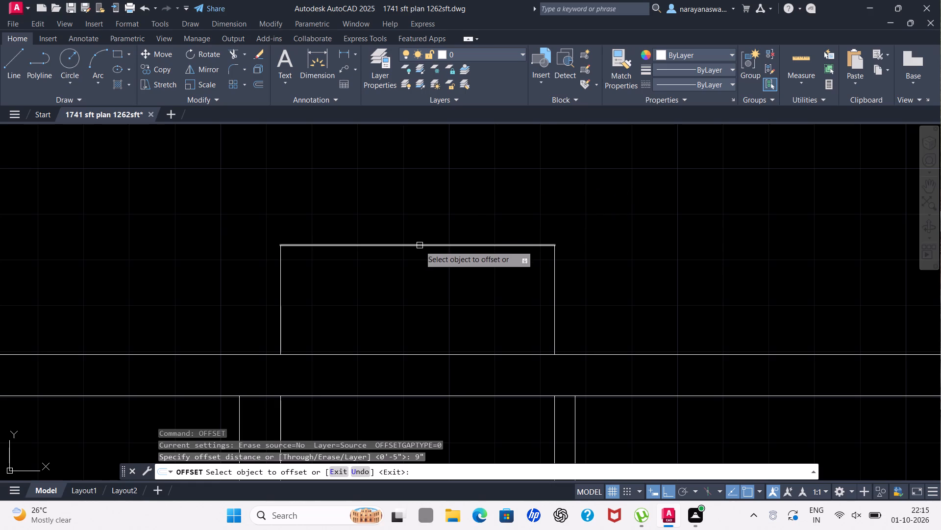
left_click_drag(420, 245, 420, 238)
left_click_drag(419, 180, 419, 185)
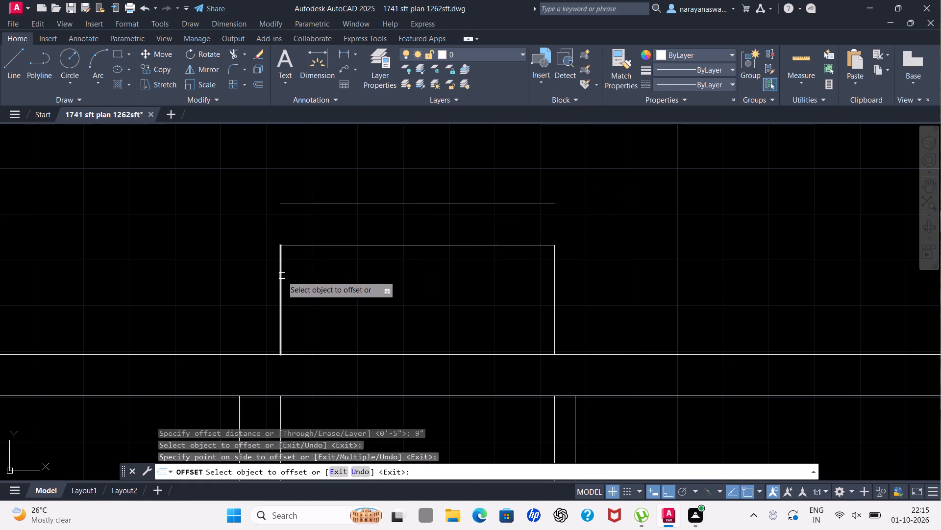
left_click(282, 276)
left_click(250, 282)
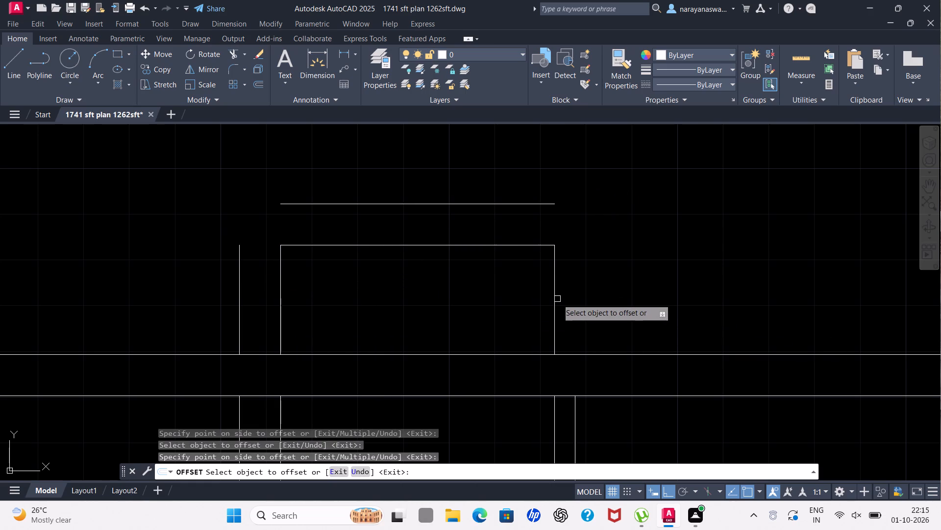
left_click(557, 299)
left_click(589, 299)
key("Escape")
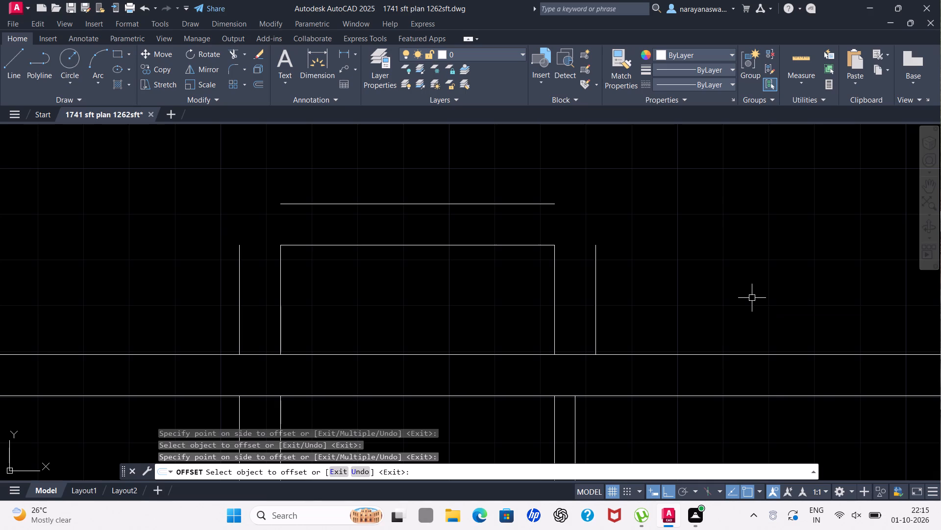
Fillet the projection's outer top line with both outer side lines at zero radius to close the two outer corners.
type("fil")
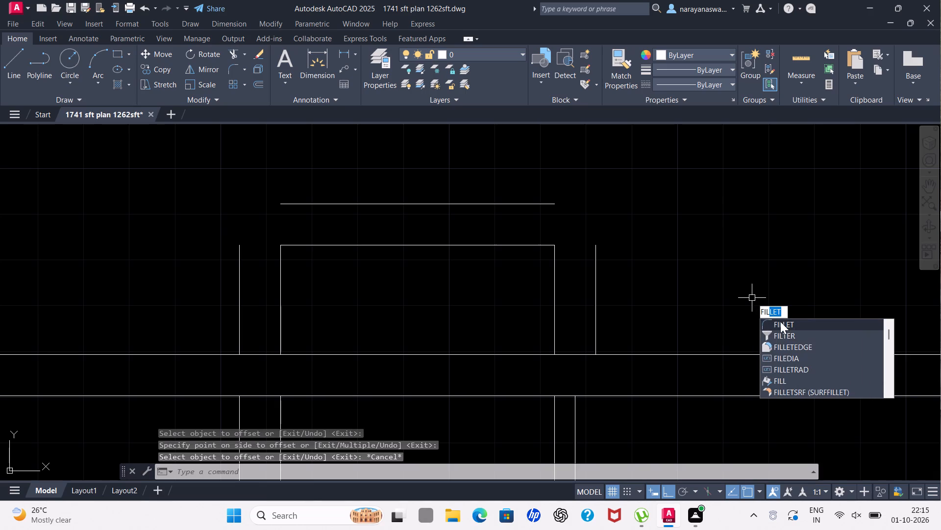
left_click(781, 321)
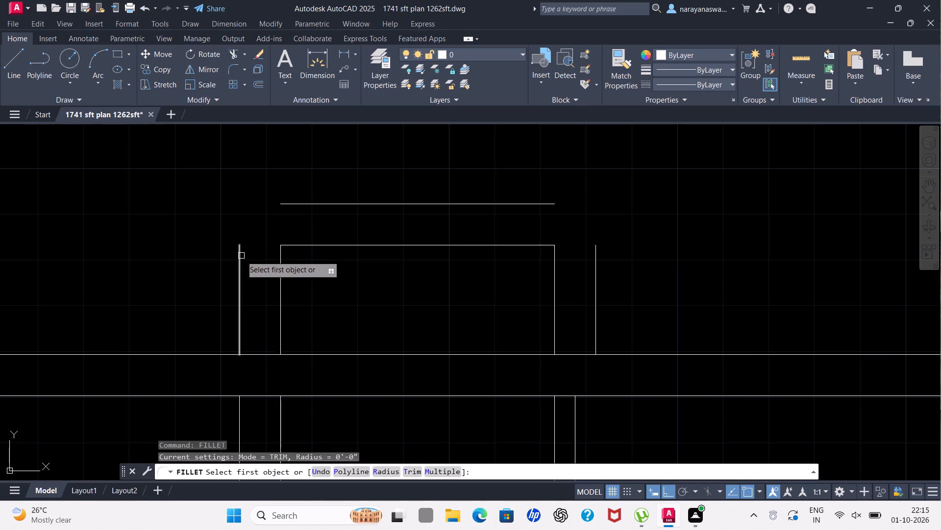
left_click_drag(239, 257, 248, 252)
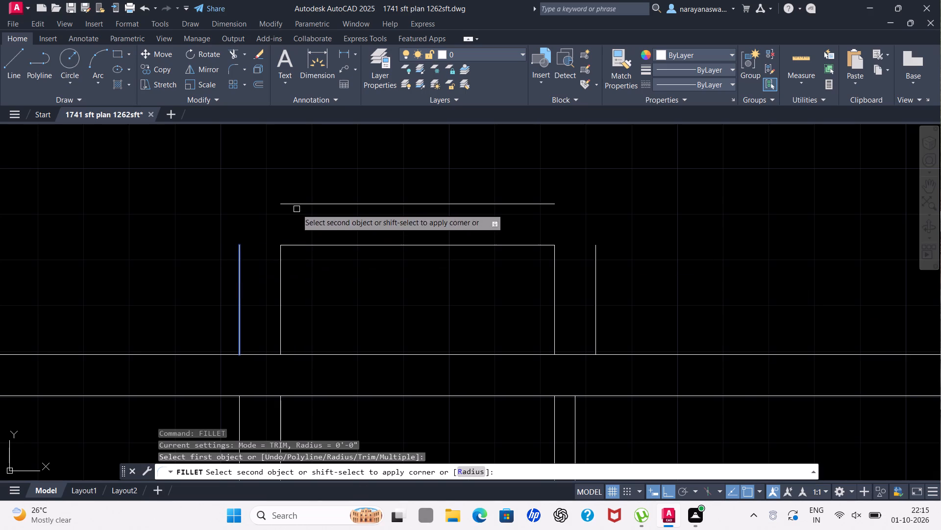
left_click(297, 204)
key("Escape")
key("space")
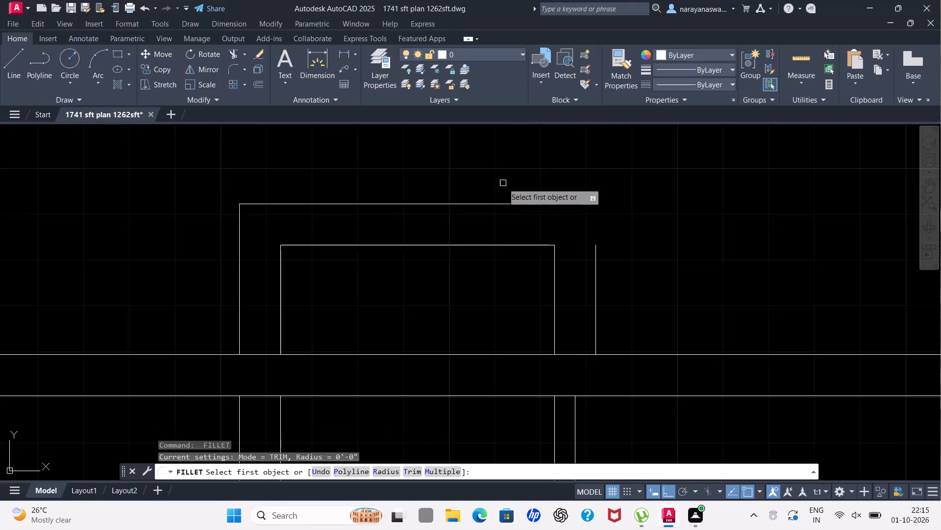
left_click(535, 203)
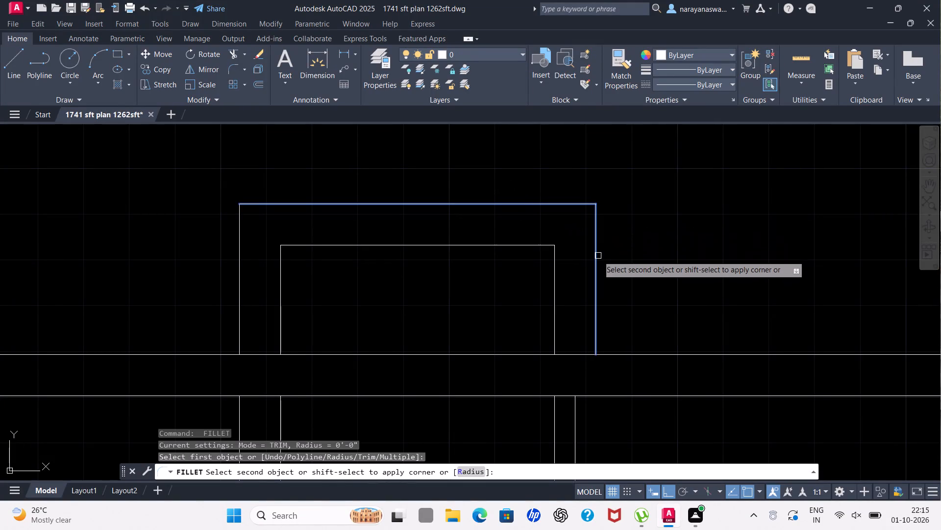
left_click(598, 256)
key("Escape")
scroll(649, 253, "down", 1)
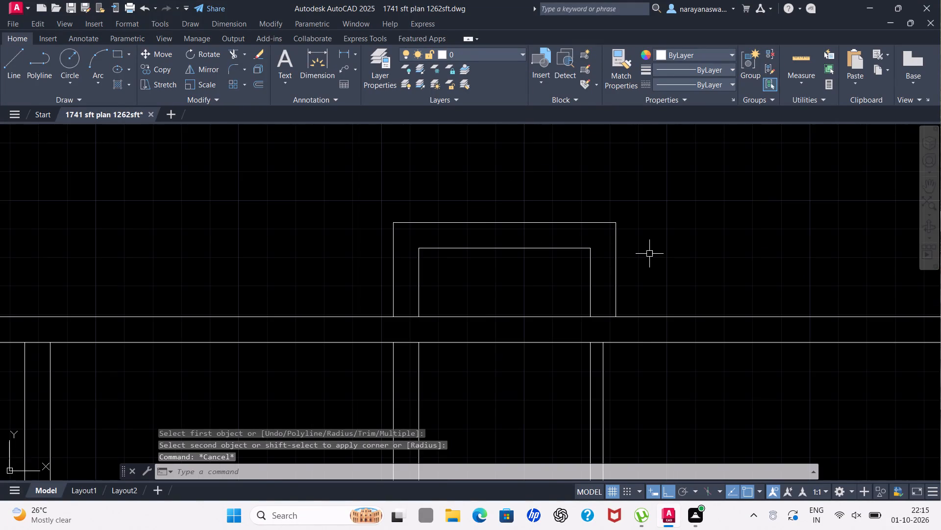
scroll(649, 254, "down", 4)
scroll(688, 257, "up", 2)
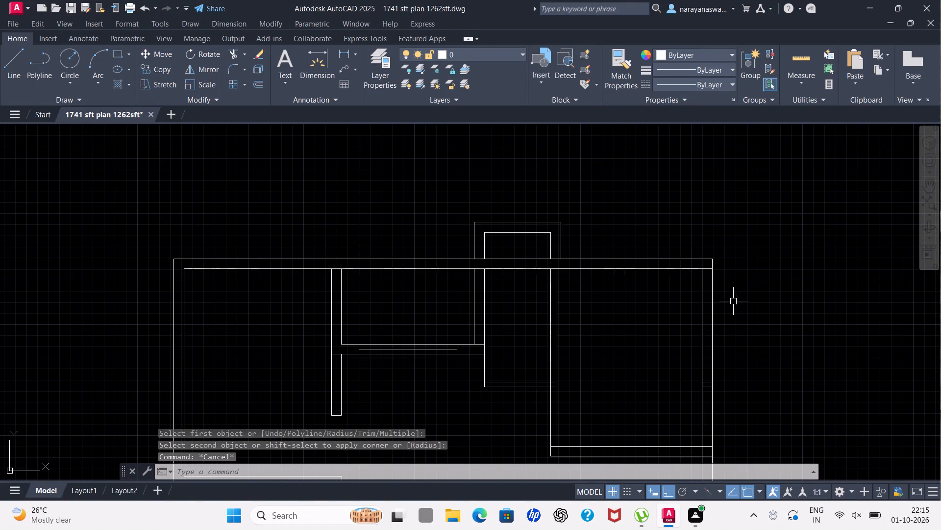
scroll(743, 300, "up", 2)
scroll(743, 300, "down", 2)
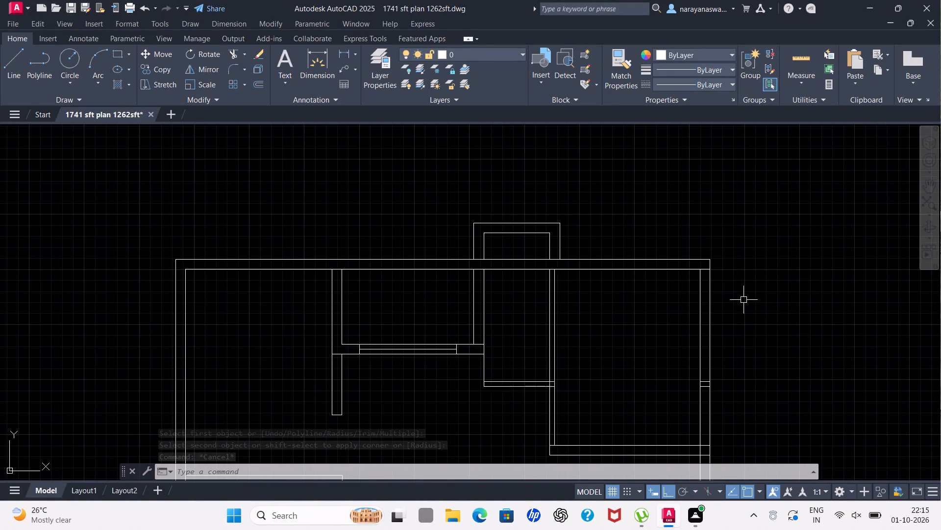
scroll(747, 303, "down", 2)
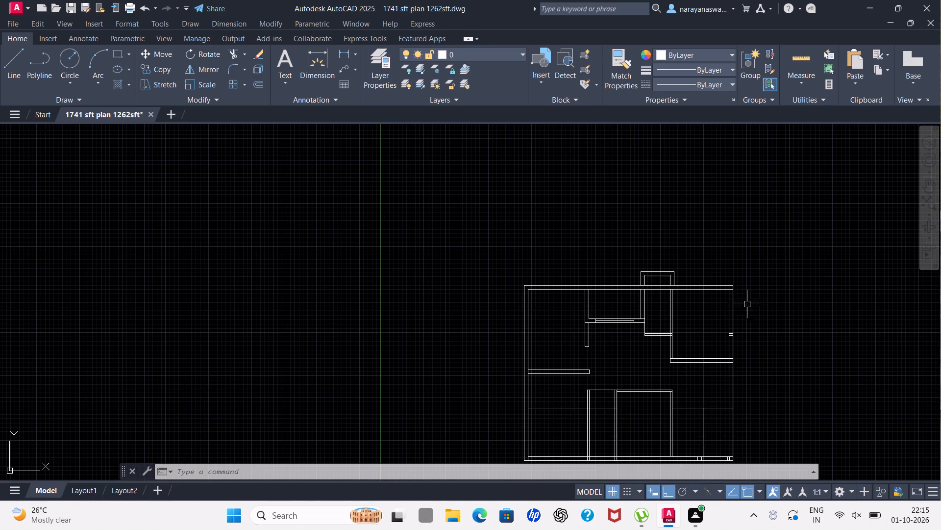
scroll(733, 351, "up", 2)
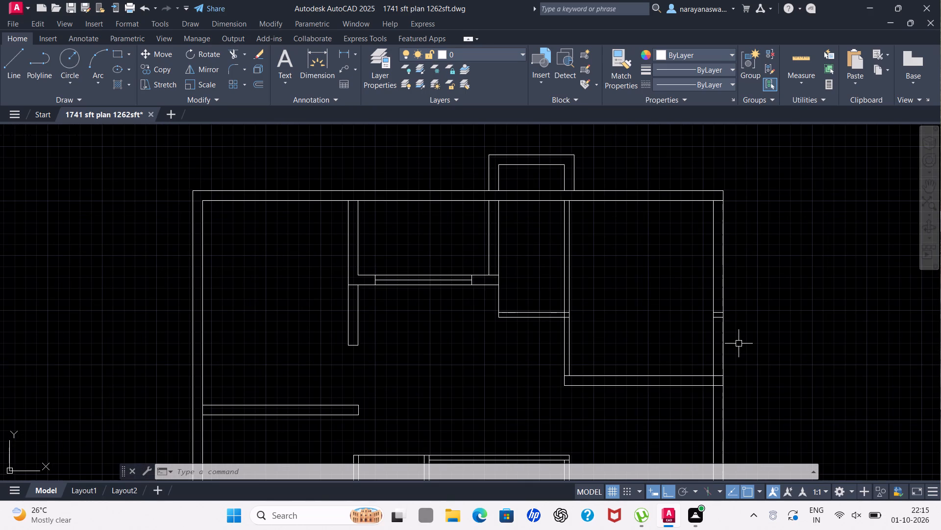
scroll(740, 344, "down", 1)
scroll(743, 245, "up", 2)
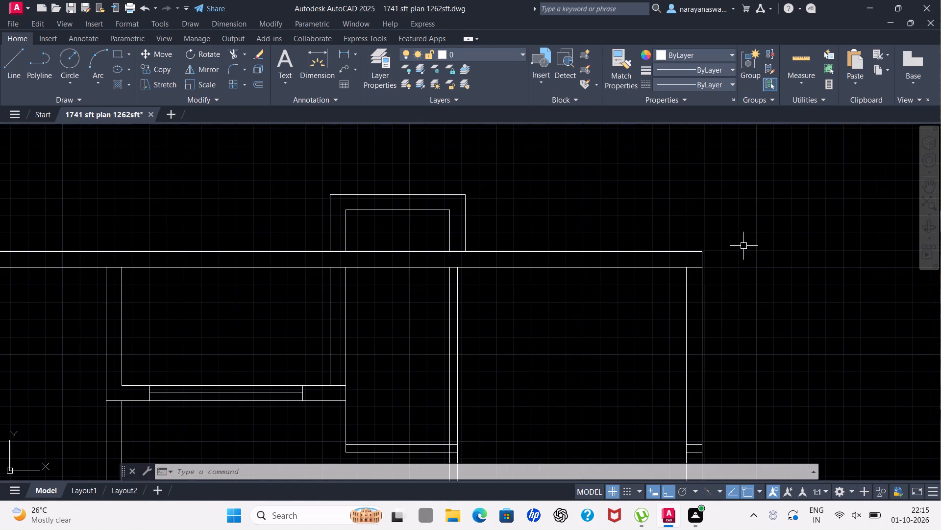
Draw three short lines across the top outer wall: one just right of the projection and two continuing the left partition's faces.
left_click(10, 58)
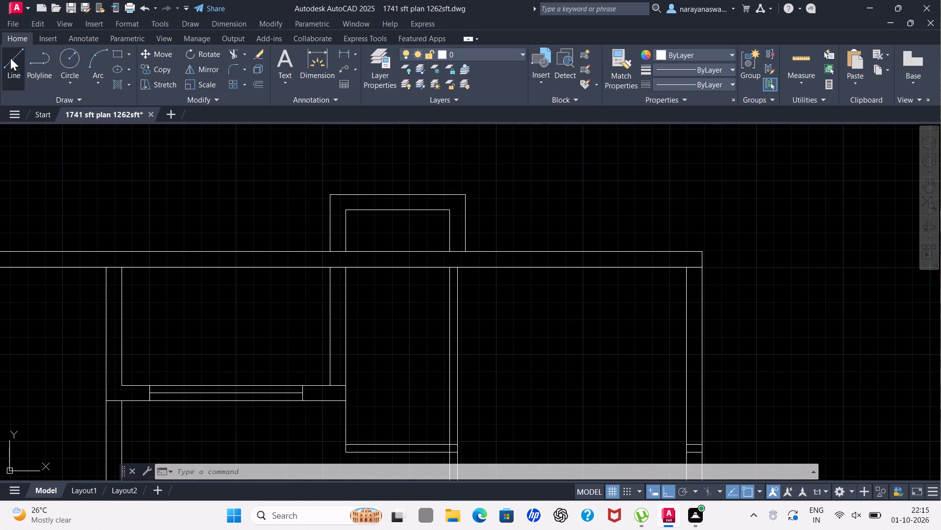
left_click(485, 250)
left_click(488, 268)
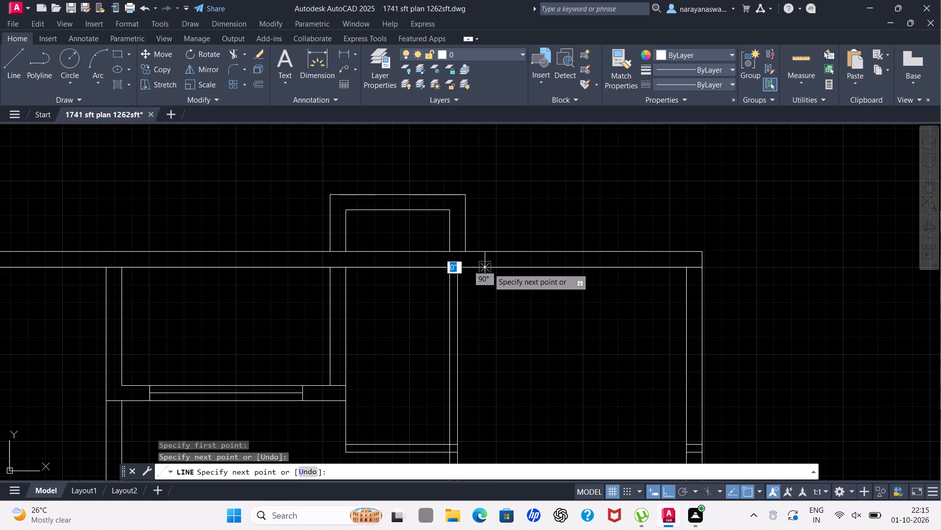
key("Escape")
key("space")
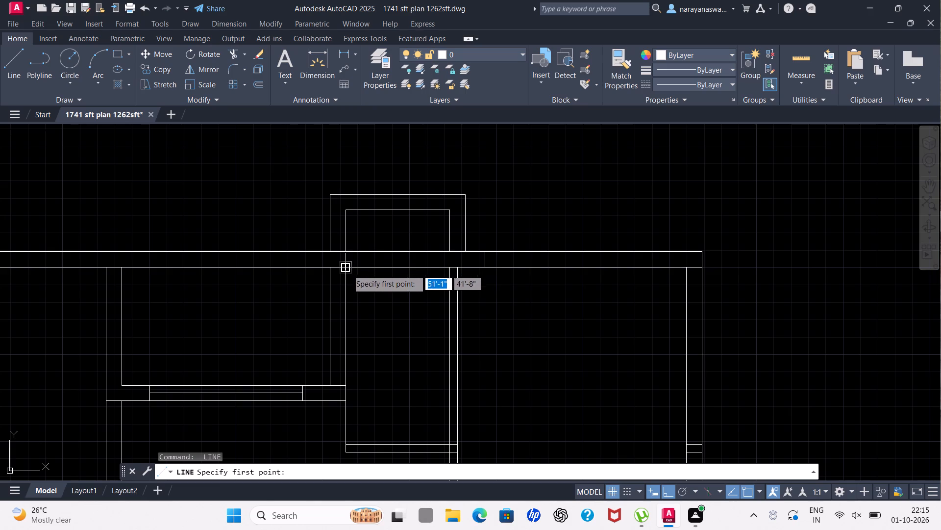
left_click(333, 254)
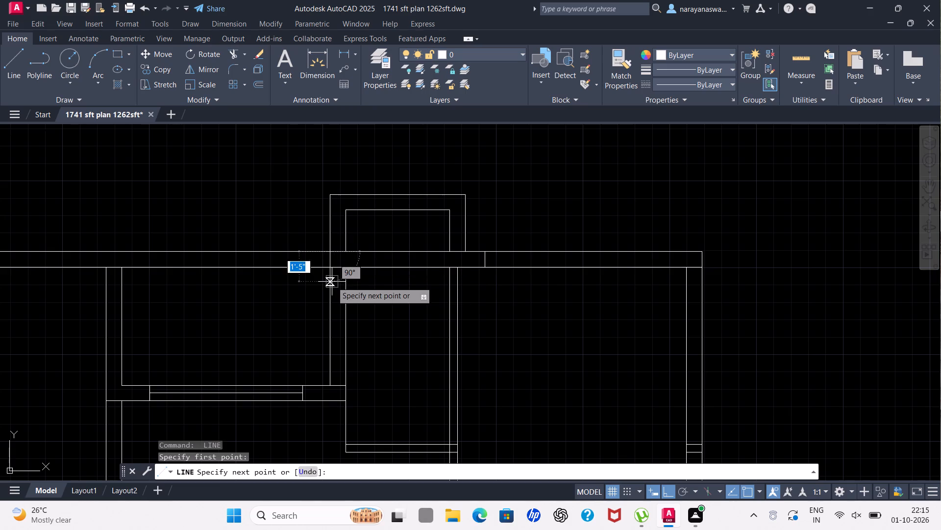
left_click(328, 269)
key("Escape")
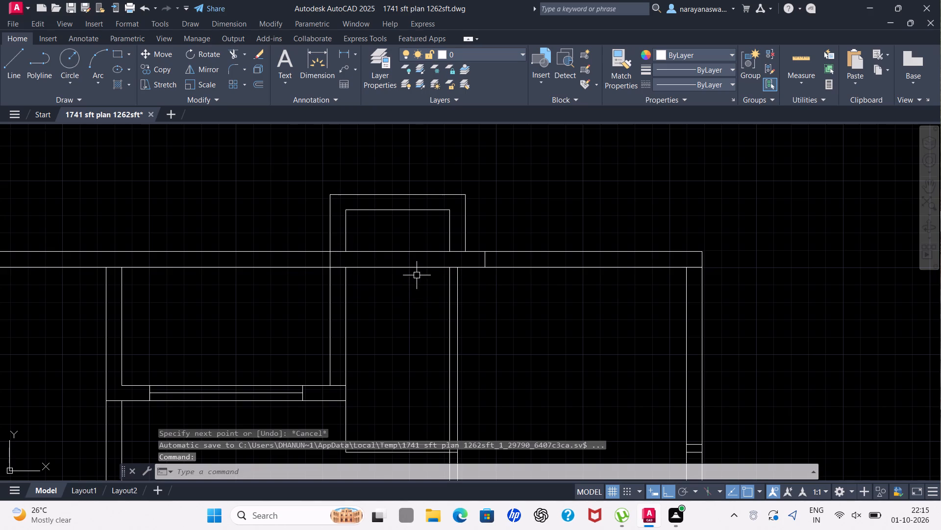
key("space")
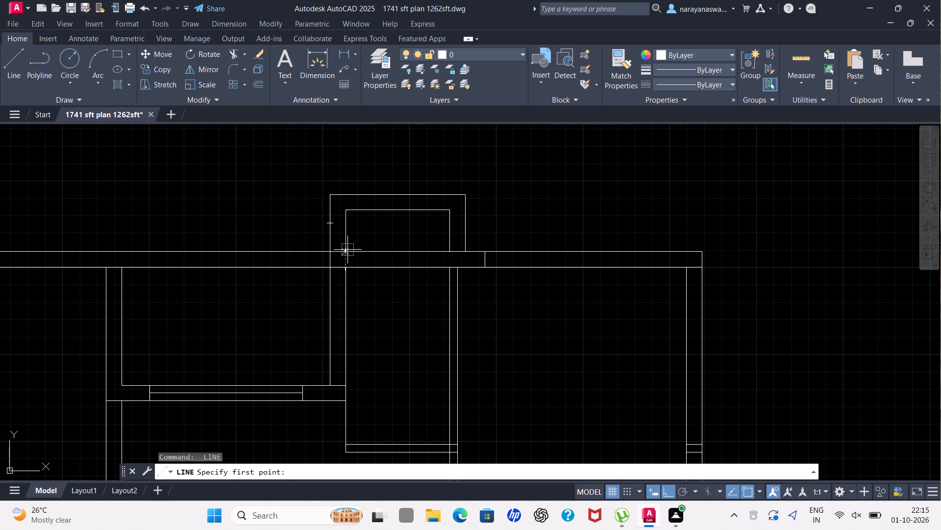
left_click(347, 250)
left_click(345, 274)
key("space")
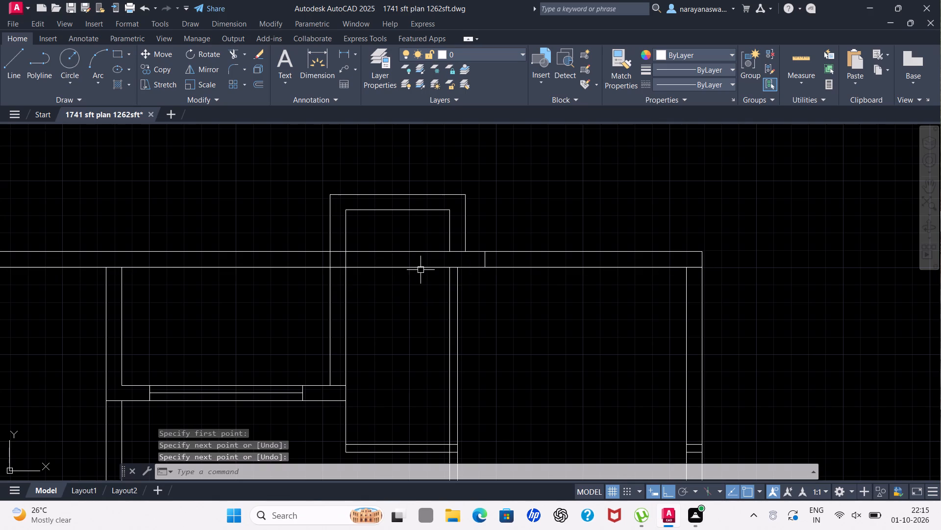
Draw an opening in the top outer wall below the projection: a centre line about 2'-7" long from the left partition, closed by a line across the wall.
key("space")
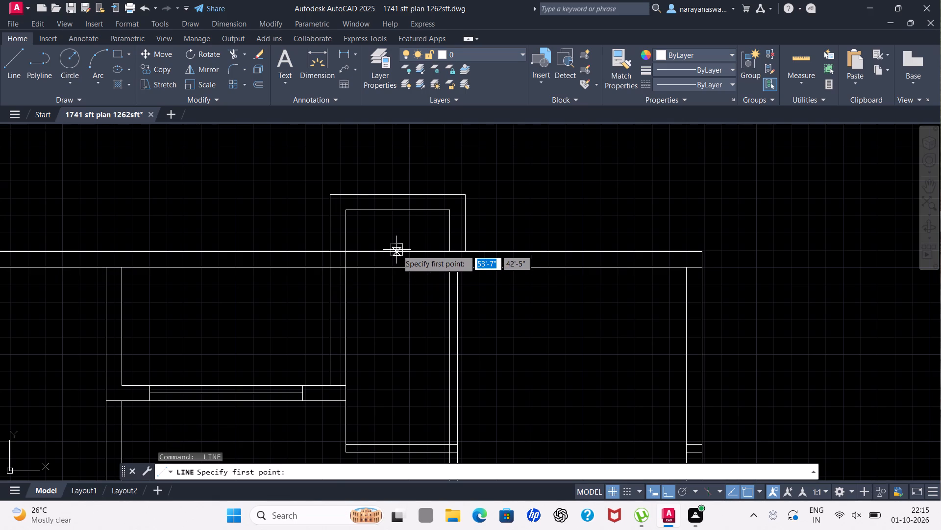
scroll(346, 261, "up", 2)
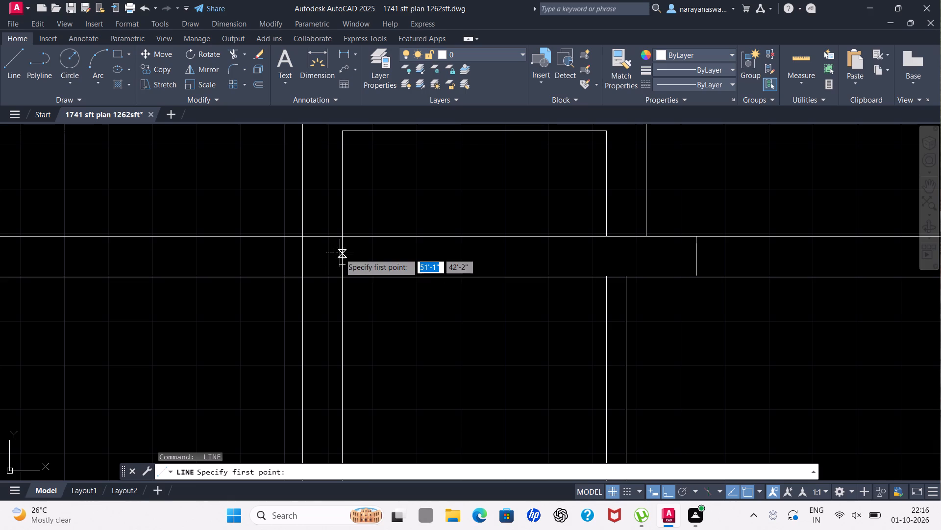
left_click(344, 256)
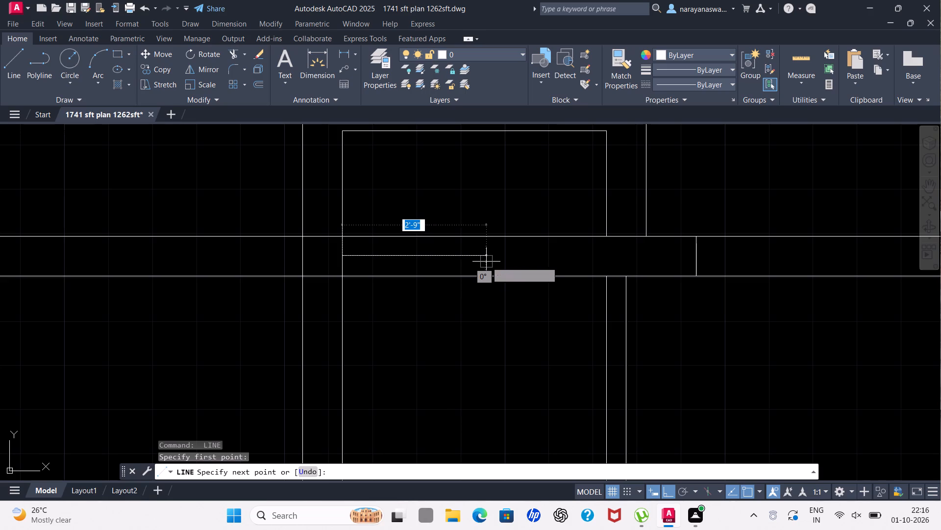
scroll(481, 260, "up", 1)
scroll(475, 260, "down", 2)
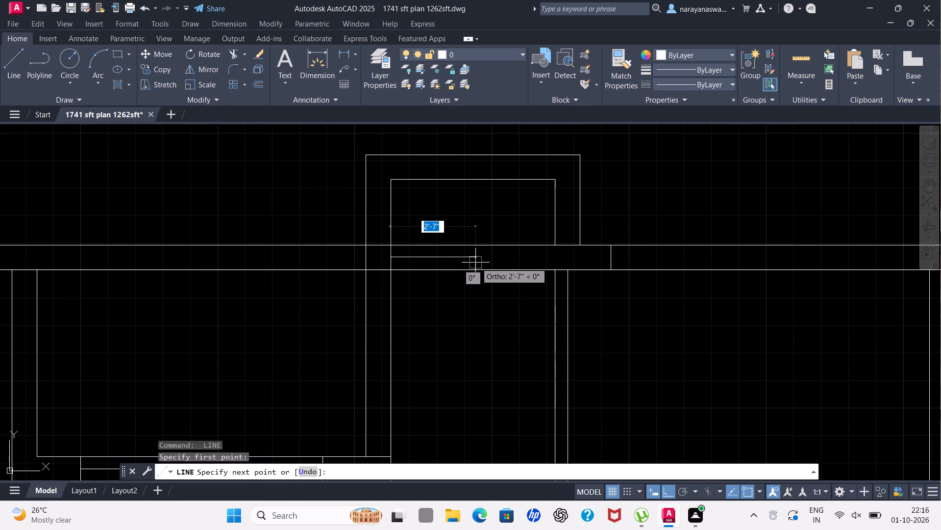
left_click(475, 263)
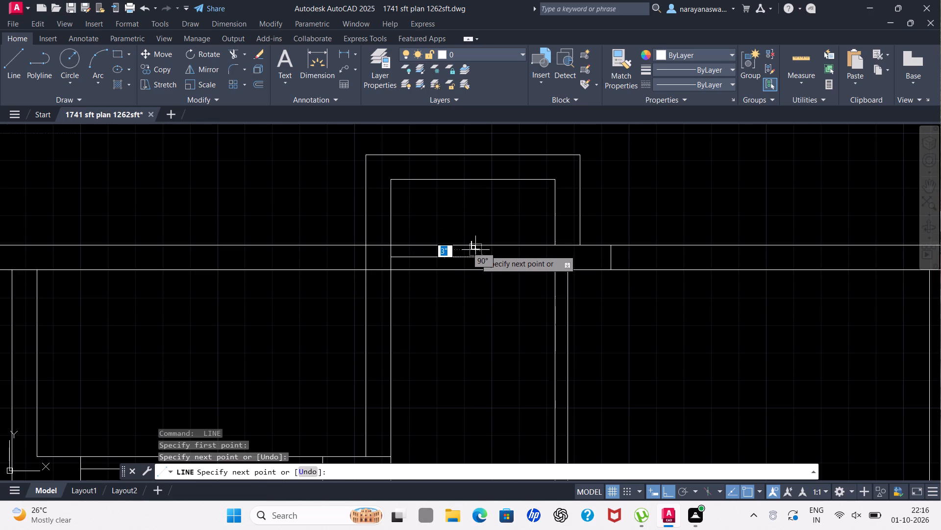
scroll(483, 250, "up", 1)
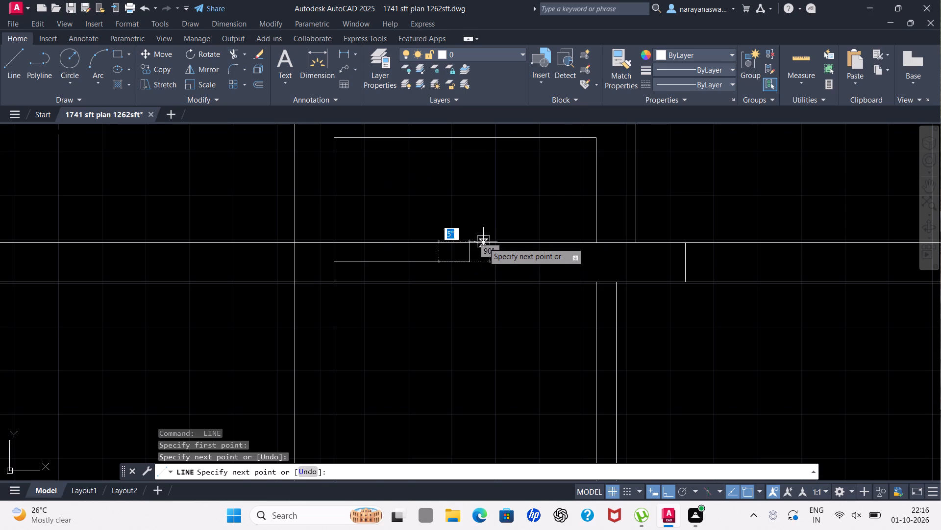
left_click(468, 242)
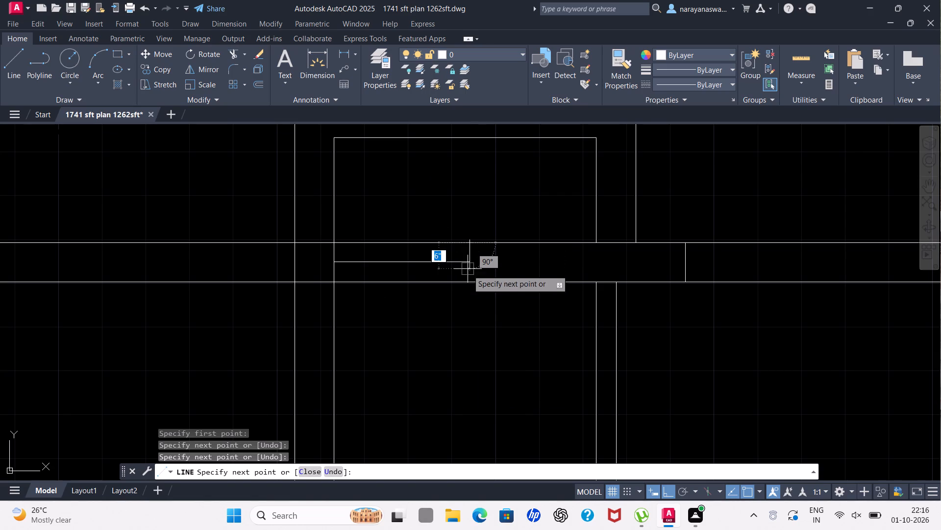
left_click(468, 280)
key("Escape")
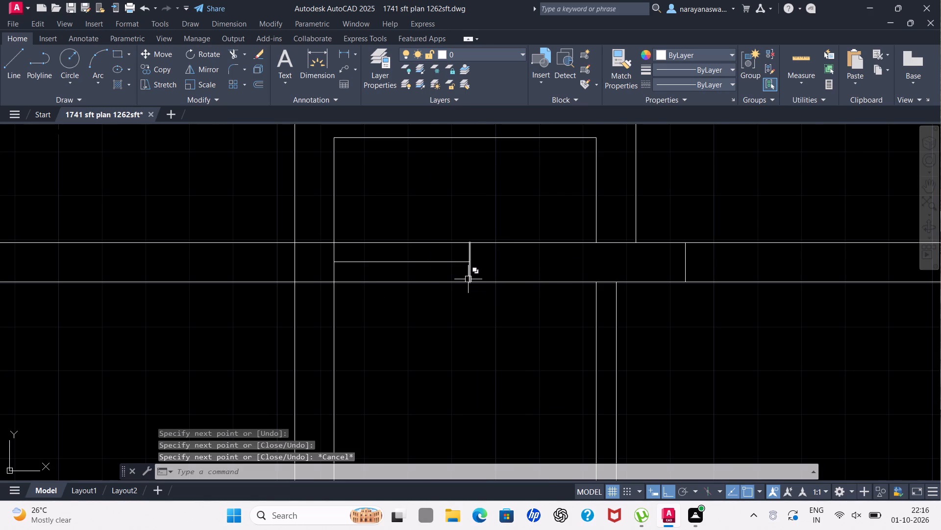
Draw a window in the projection's top wall: a centre line about 3' long with a short line across the wall at each end.
scroll(469, 279, "down", 1)
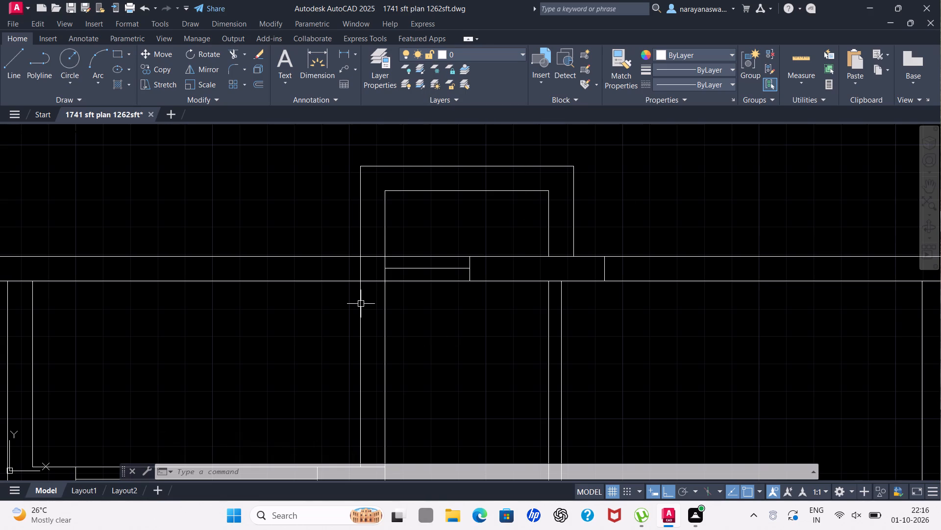
left_click(18, 61)
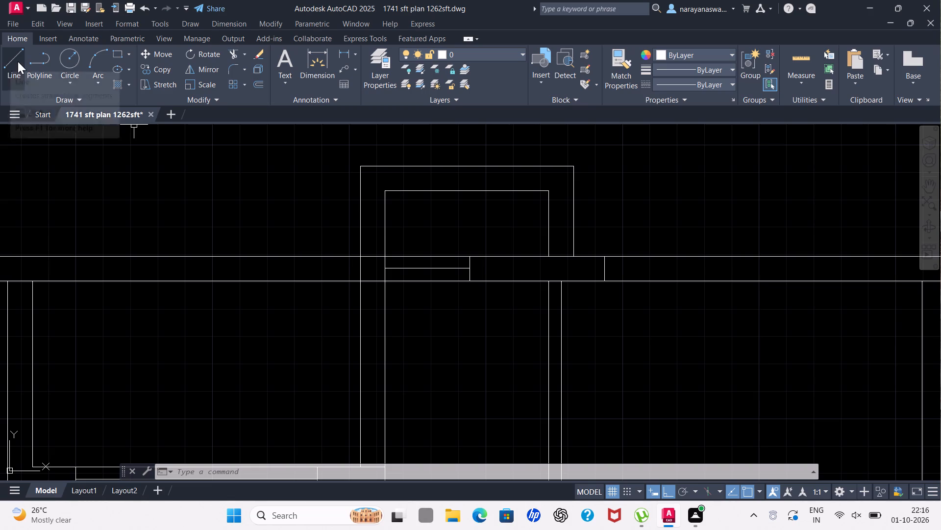
left_click(411, 167)
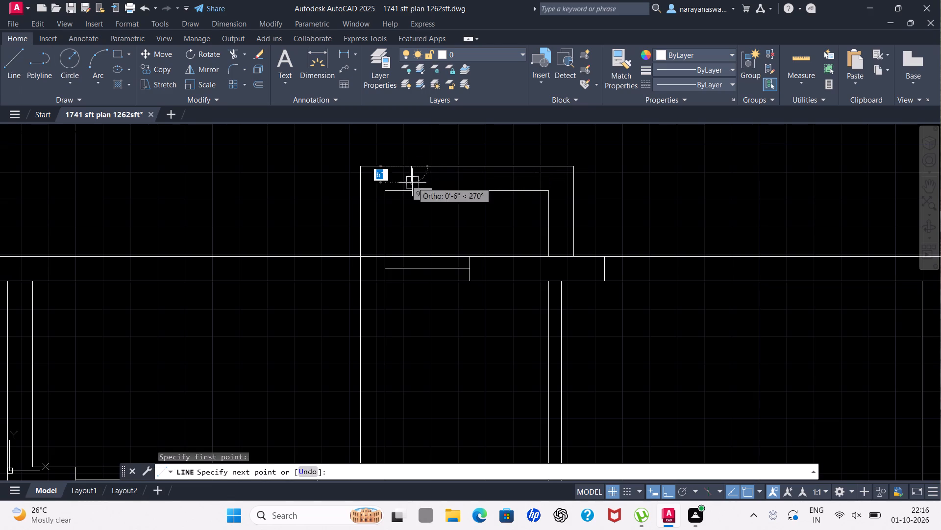
left_click(413, 189)
left_click_drag(416, 178, 423, 176)
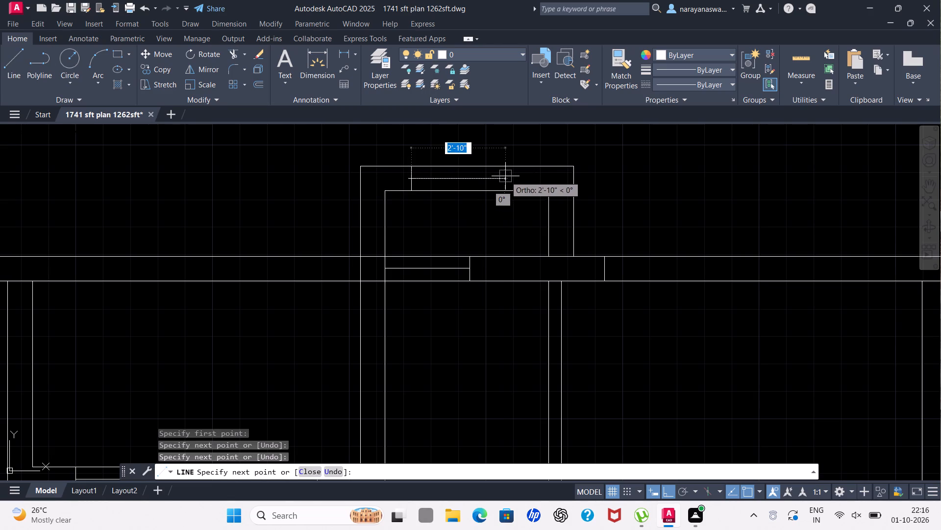
left_click(510, 178)
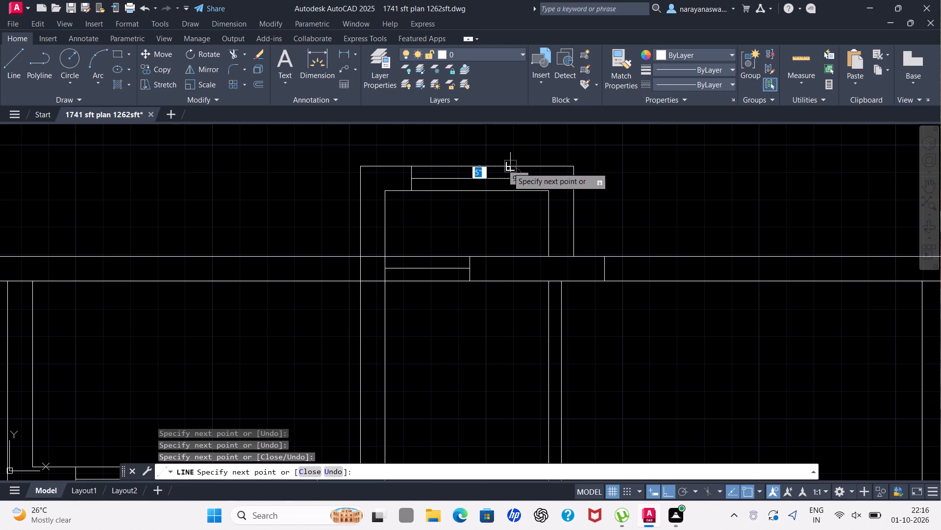
left_click(507, 168)
left_click(506, 189)
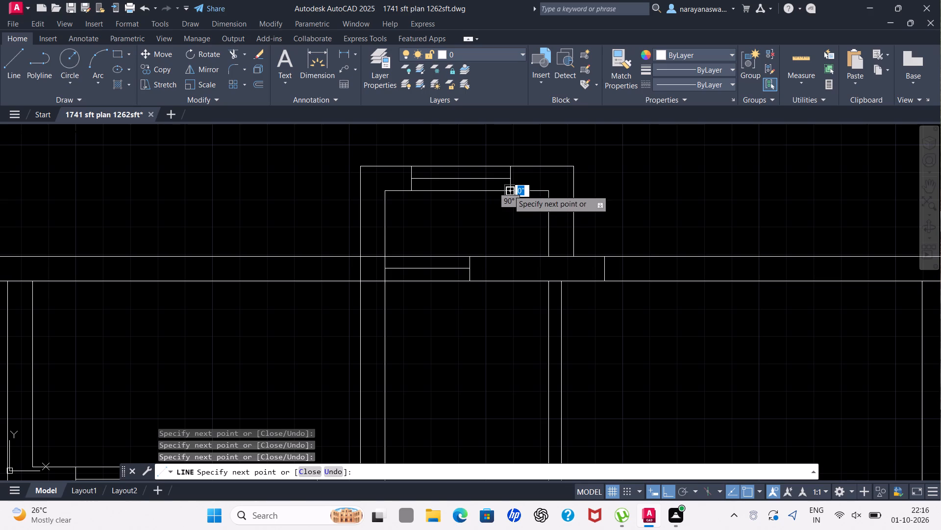
key("Escape")
Trim both faces of the top outer wall where the projection's right side wall and the partition below it meet the wall.
scroll(648, 186, "down", 2)
scroll(712, 187, "up", 2)
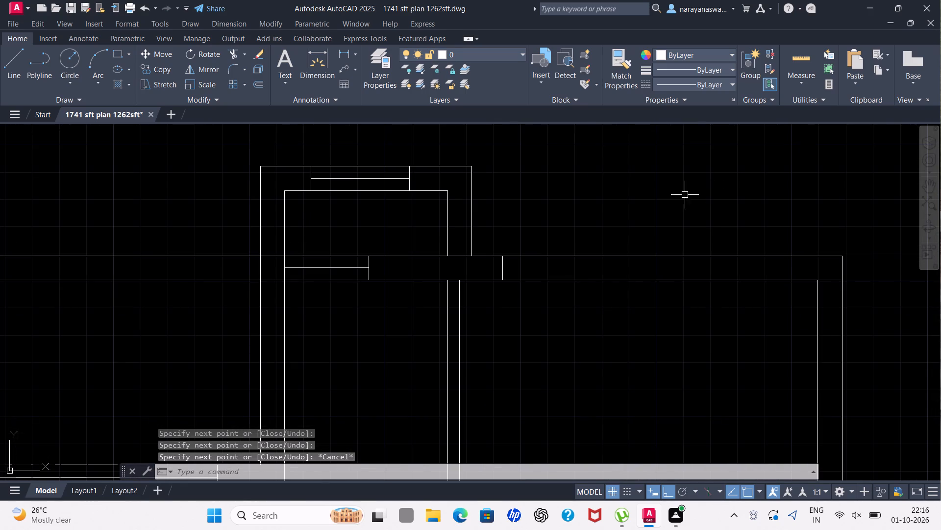
key("t")
key("r")
key("r")
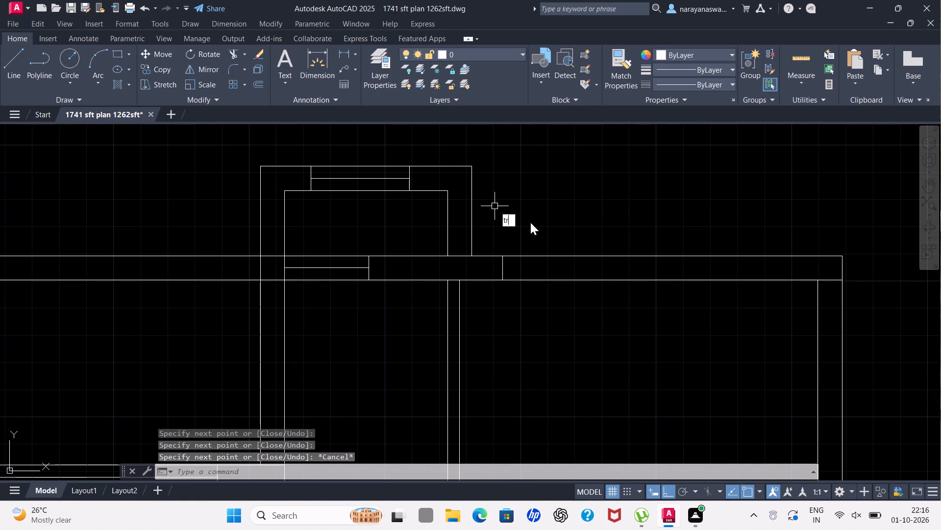
left_click(534, 229)
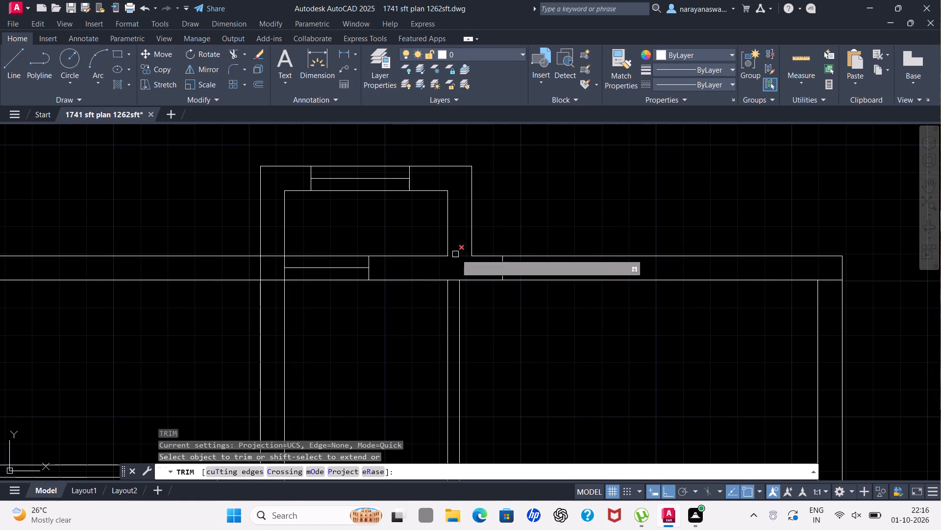
left_click(458, 252)
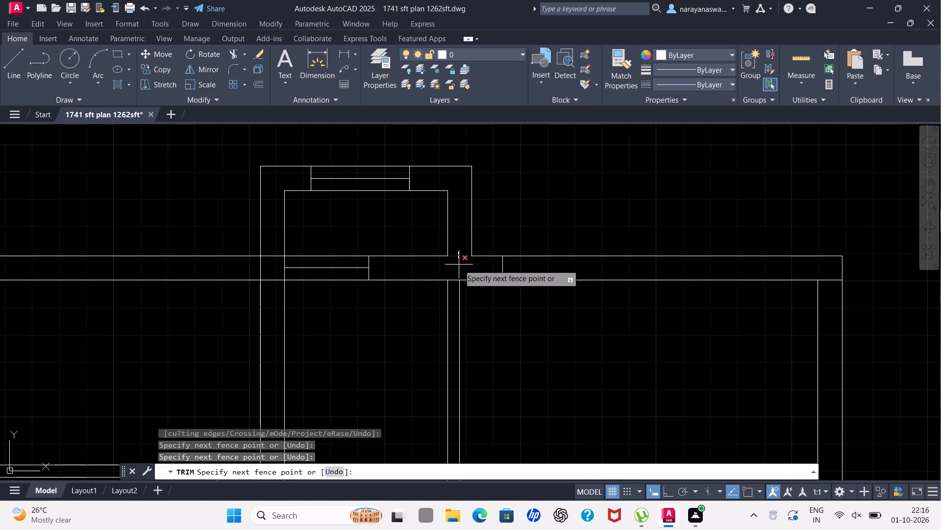
scroll(453, 285, "up", 2)
left_click(446, 285)
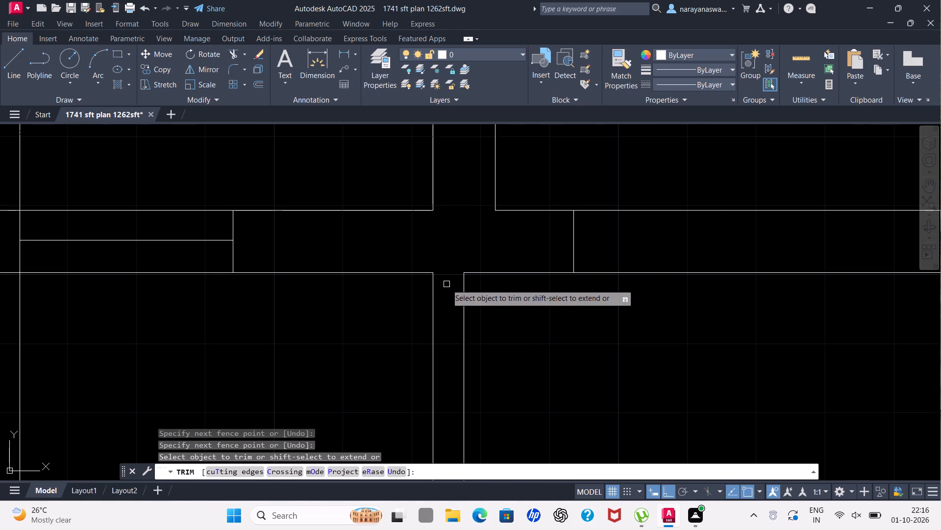
key("Escape")
scroll(501, 257, "down", 3)
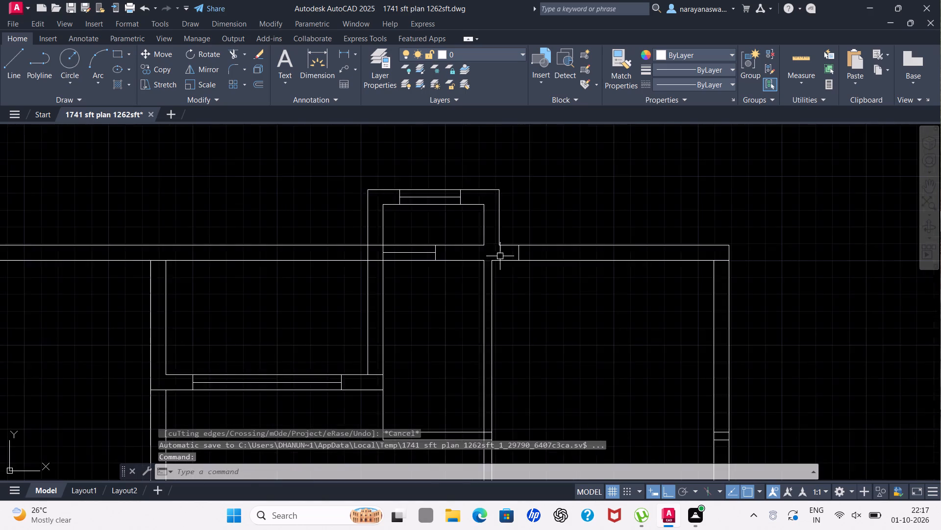
Trim the top outer wall's inner line where it crosses the right outer wall at the plan's top-right corner.
scroll(500, 256, "down", 1)
scroll(704, 279, "up", 1)
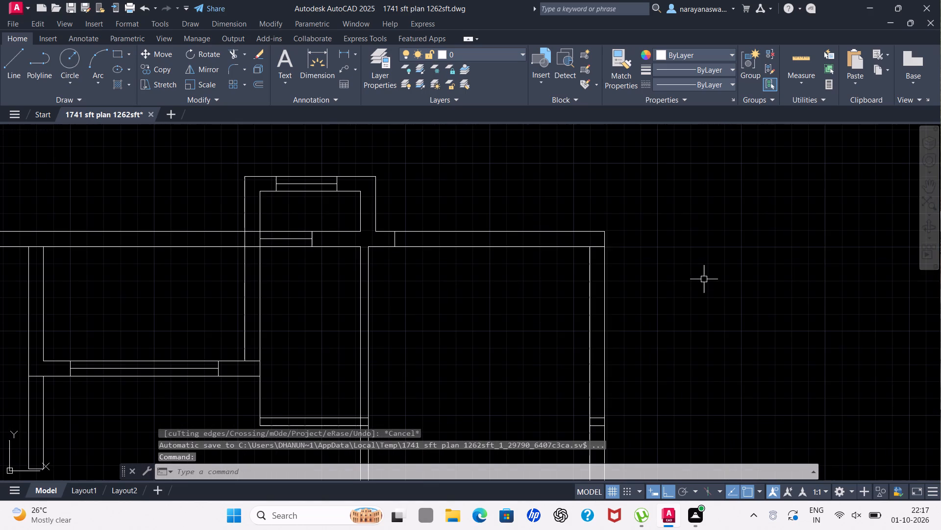
type("tr")
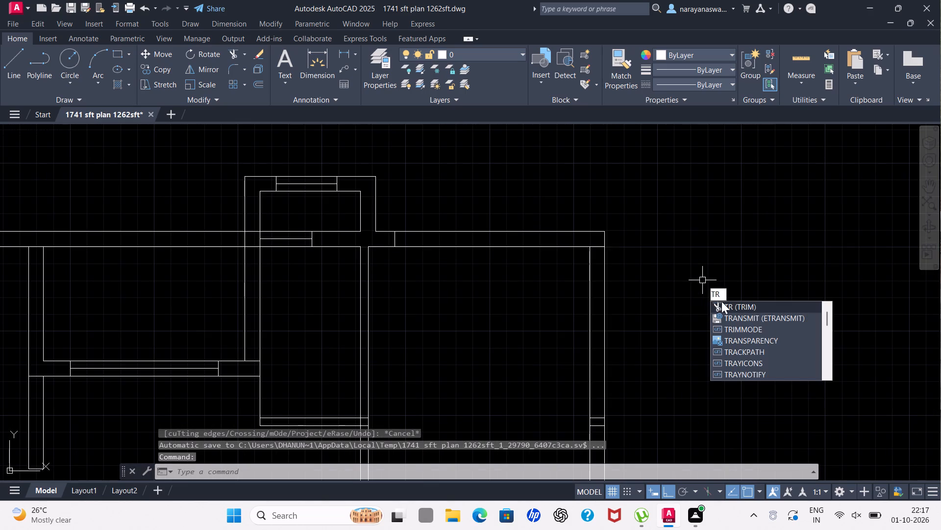
left_click(725, 302)
scroll(582, 250, "up", 2)
left_click_drag(617, 241, 621, 255)
key("Escape")
scroll(649, 219, "down", 3)
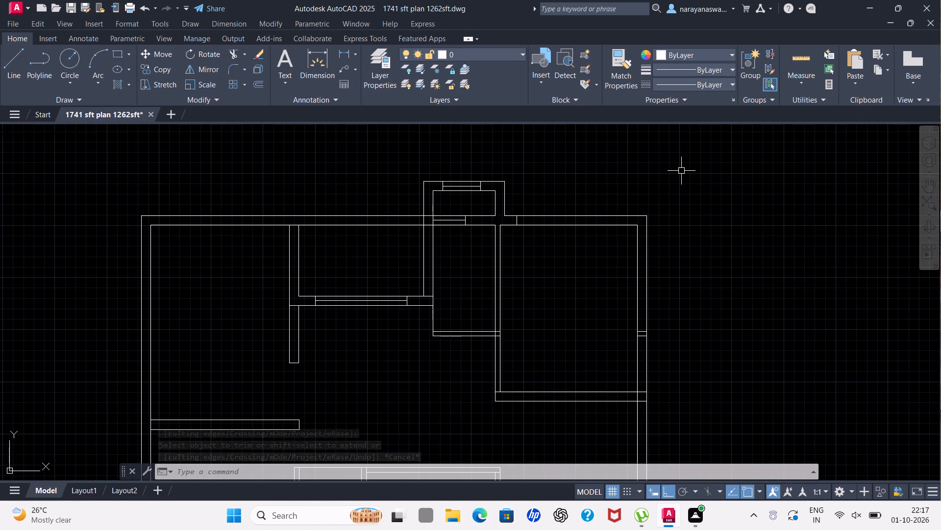
key("Escape")
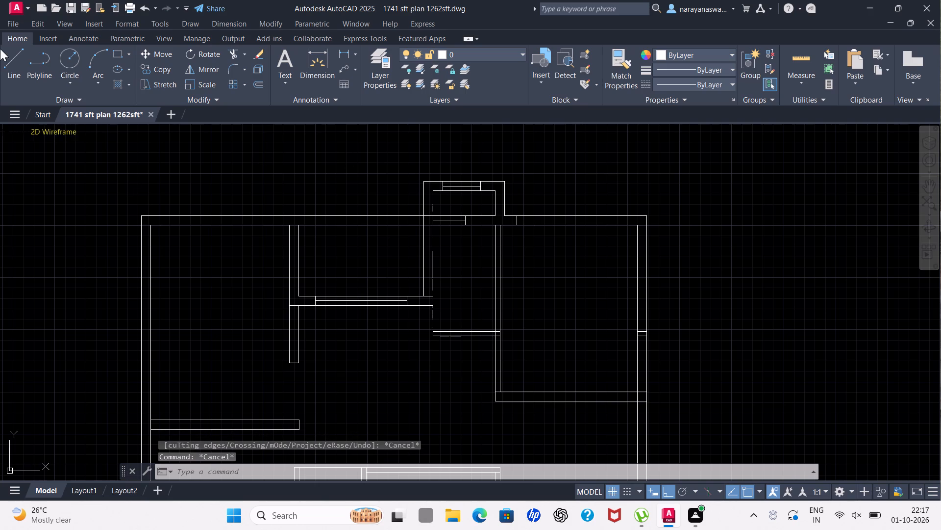
Draw a window in the top outer wall right of the projection: a second line across the wall and a centre line joining both end lines.
left_click(12, 55)
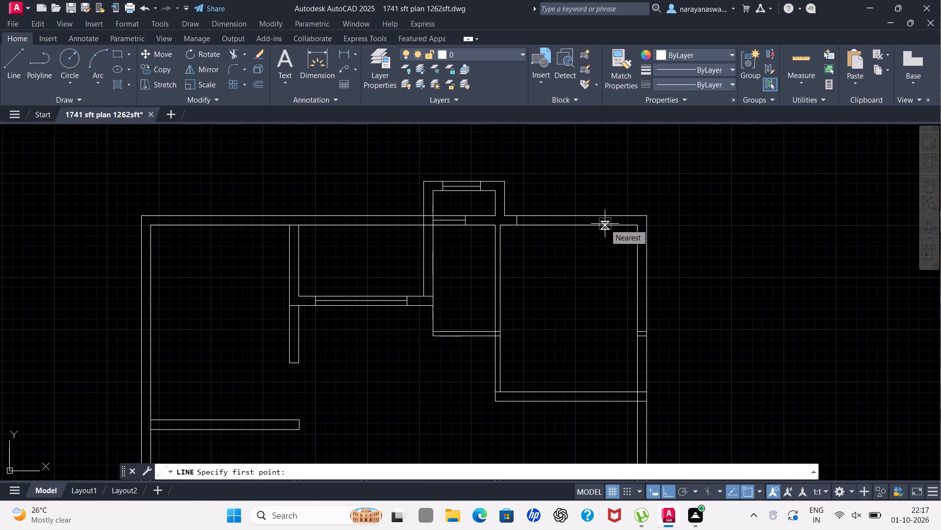
scroll(595, 212, "up", 1)
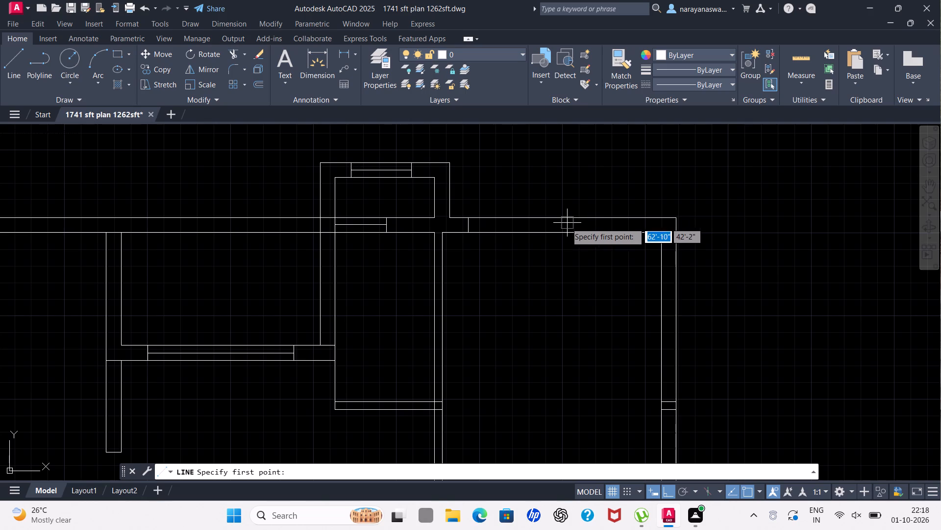
left_click(564, 221)
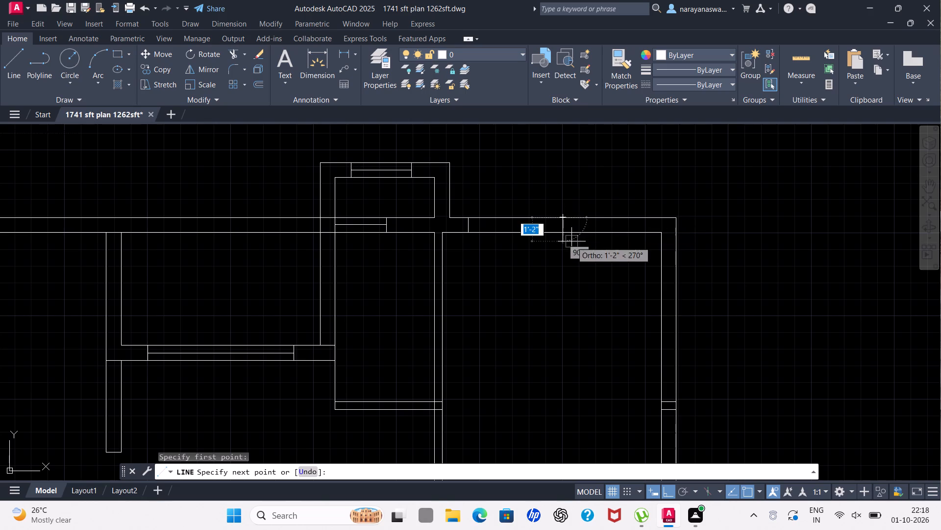
left_click(568, 229)
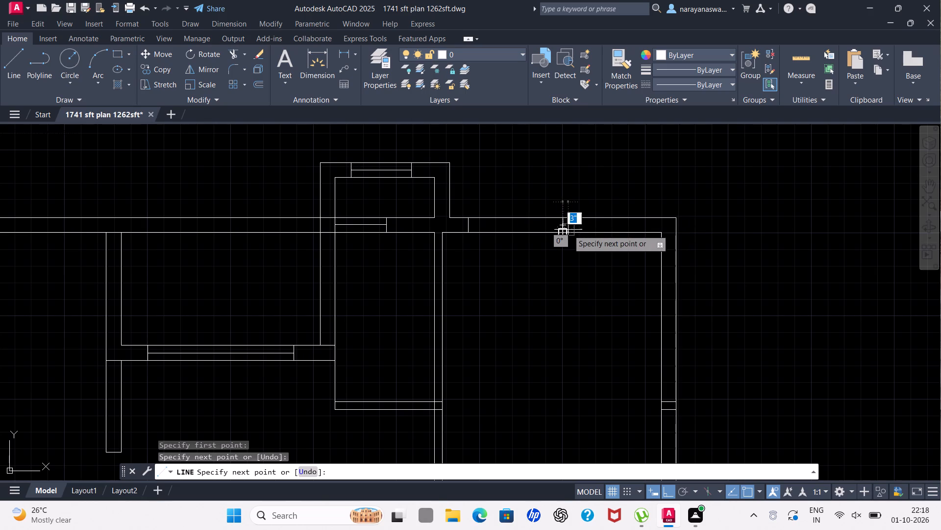
scroll(568, 230, "up", 2)
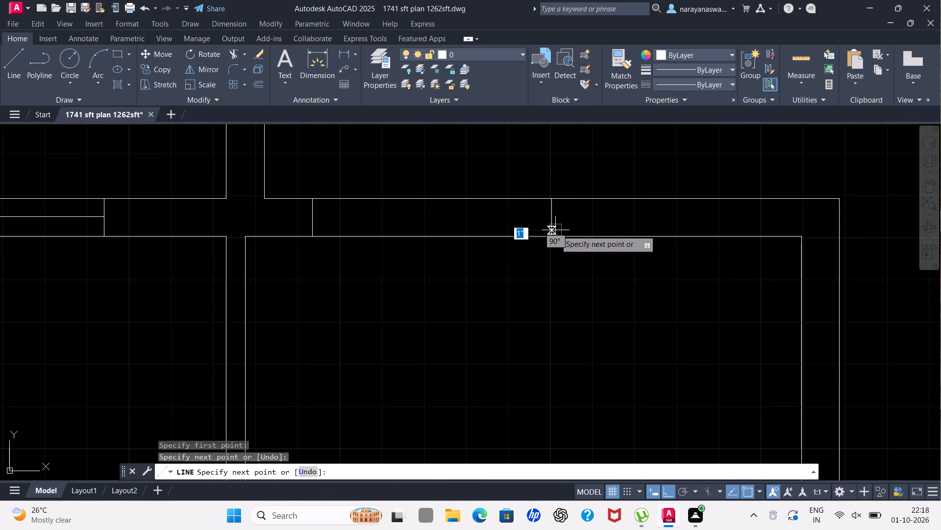
left_click(556, 234)
key("Escape")
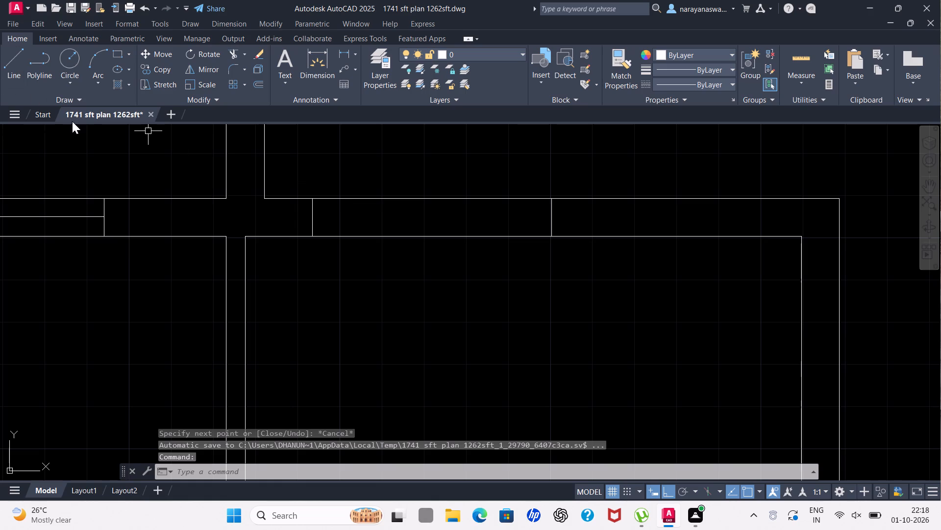
left_click(18, 56)
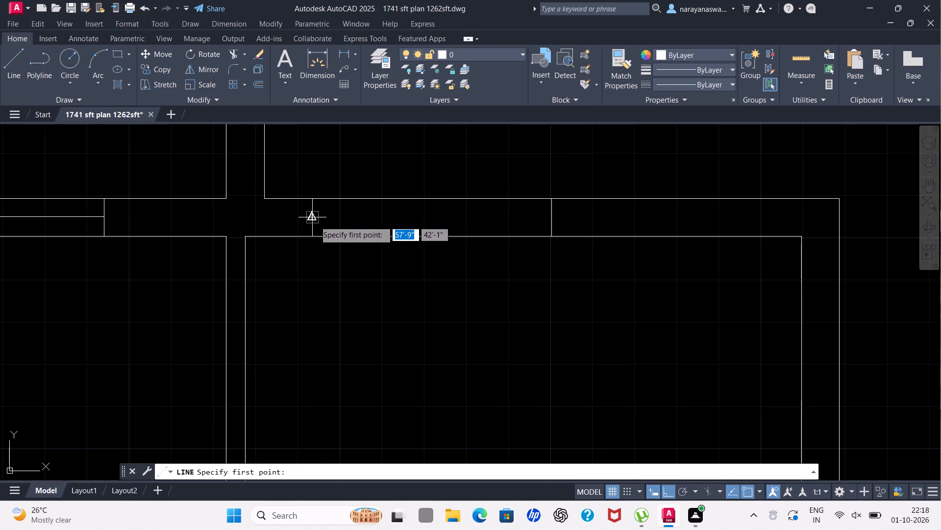
left_click(314, 221)
left_click(554, 217)
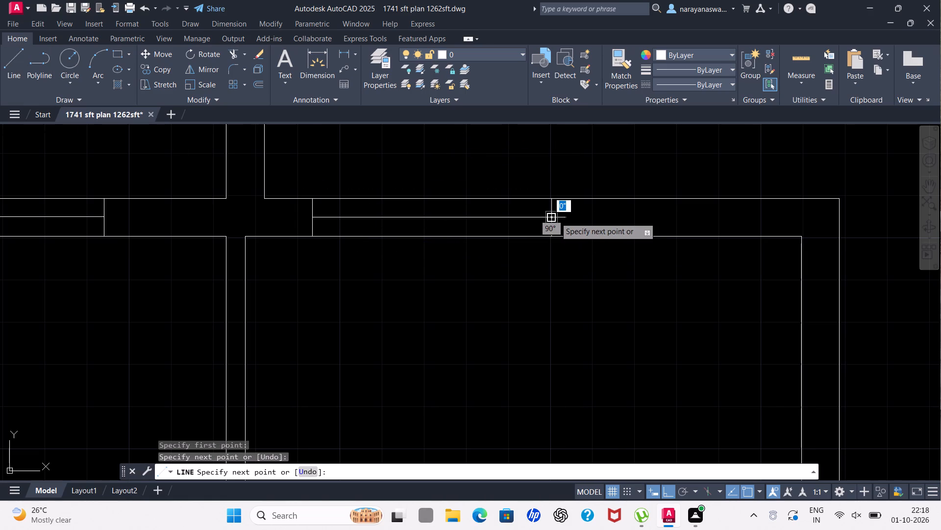
key("Escape")
Delete the lower of the two short lines crossing the right outer wall.
scroll(569, 218, "down", 2)
scroll(543, 183, "up", 1)
scroll(543, 183, "down", 1)
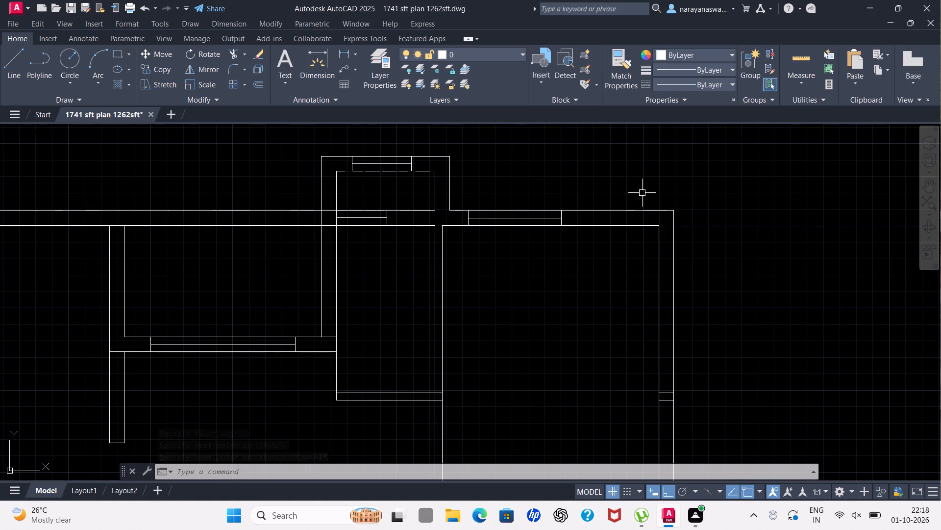
scroll(644, 189, "down", 1)
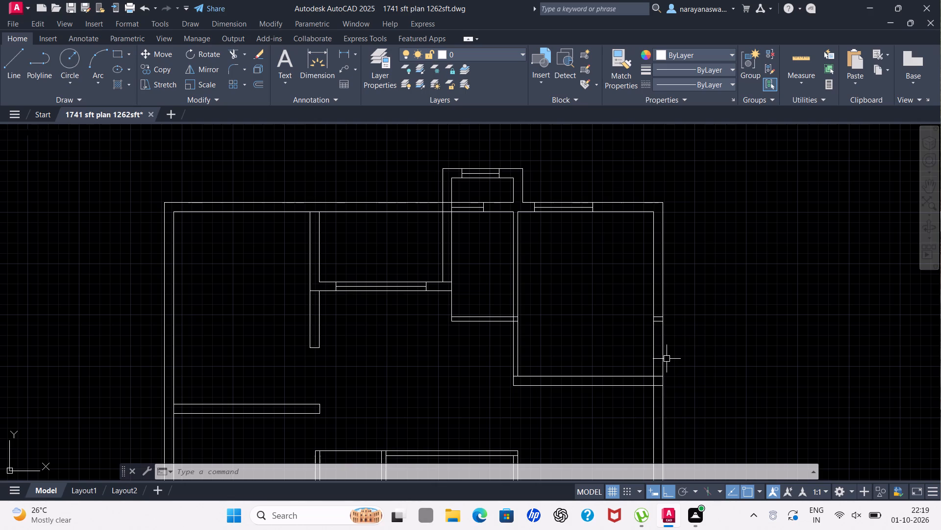
scroll(653, 333, "up", 2)
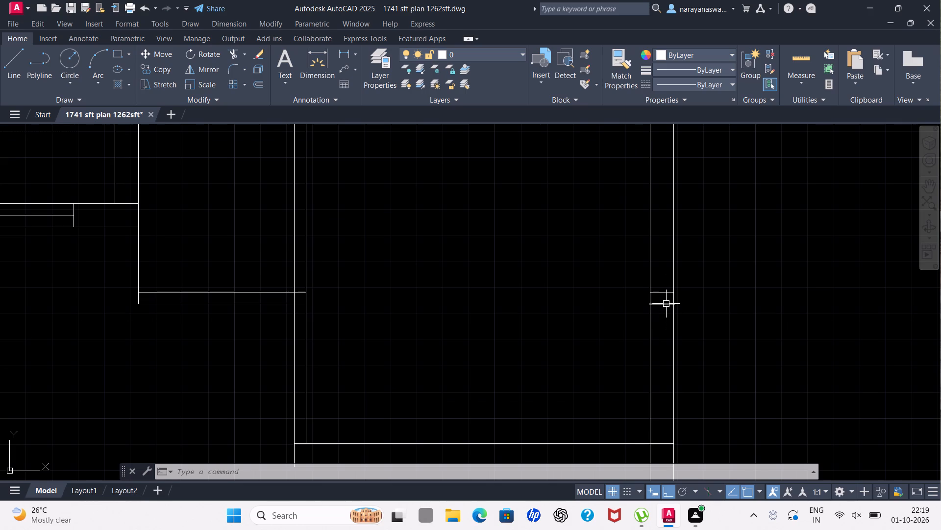
left_click(666, 304)
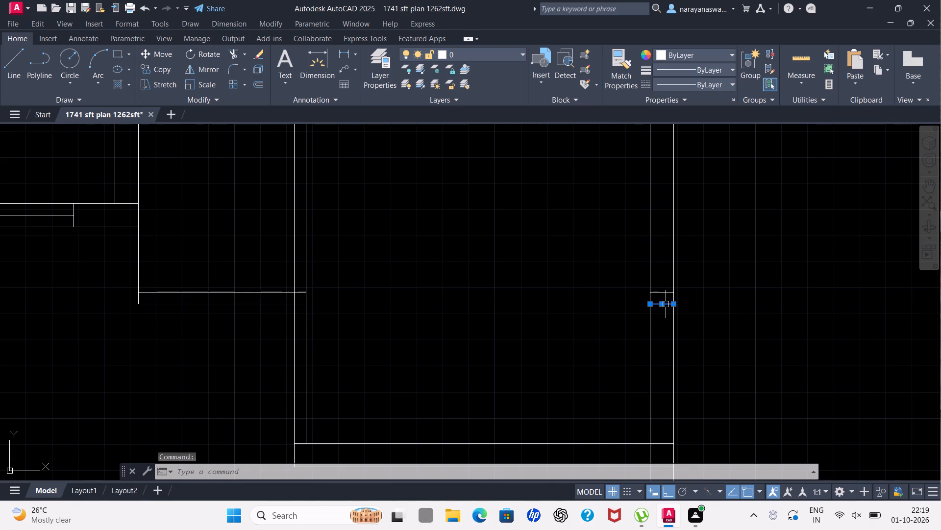
key("Delete")
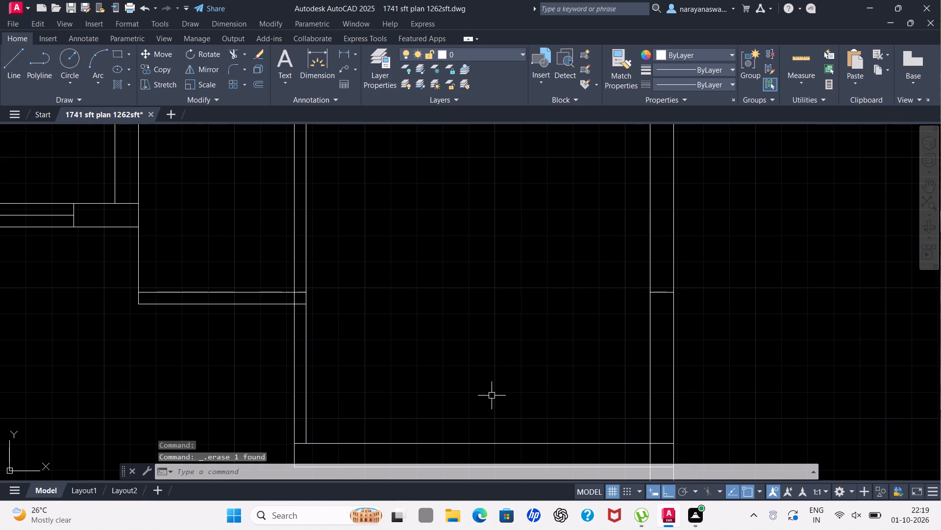
Draw a window in the right outer wall: a line across it below the remaining short line, plus a centre line joining the two.
scroll(545, 360, "down", 1)
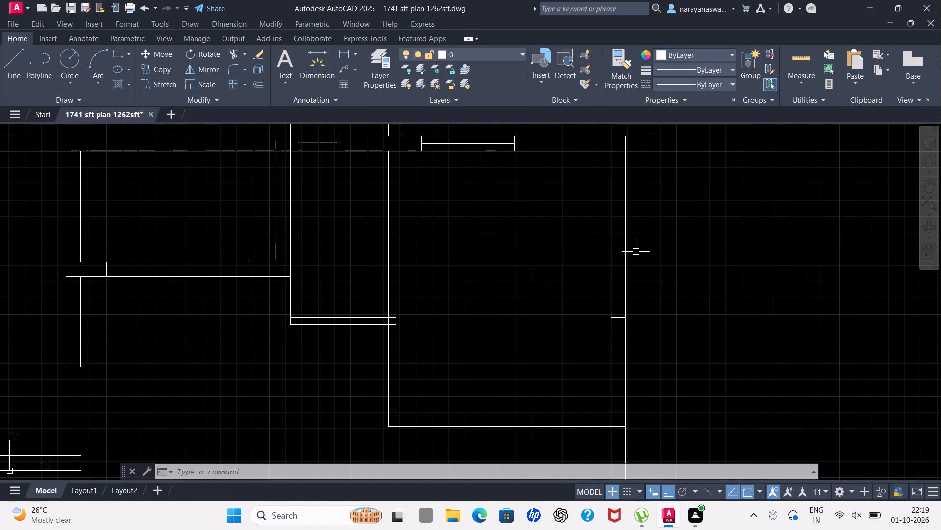
left_click(8, 59)
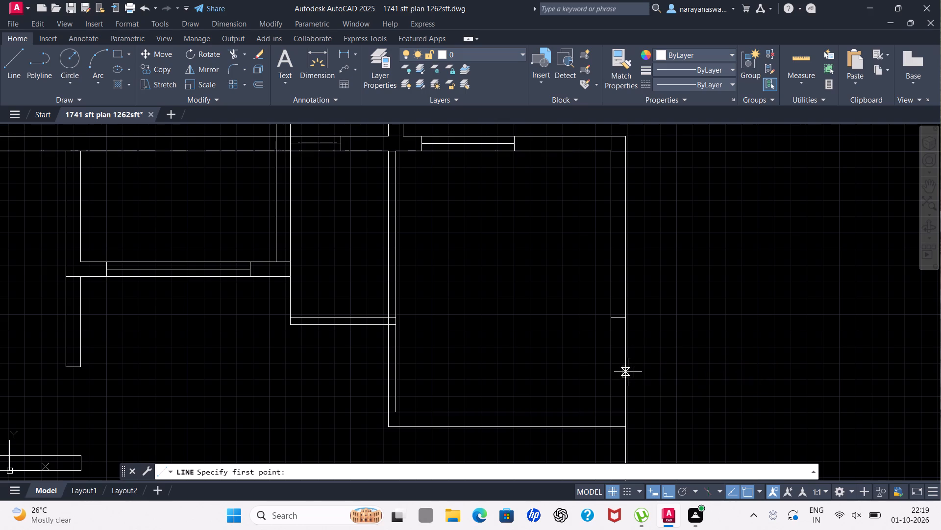
scroll(628, 376, "up", 1)
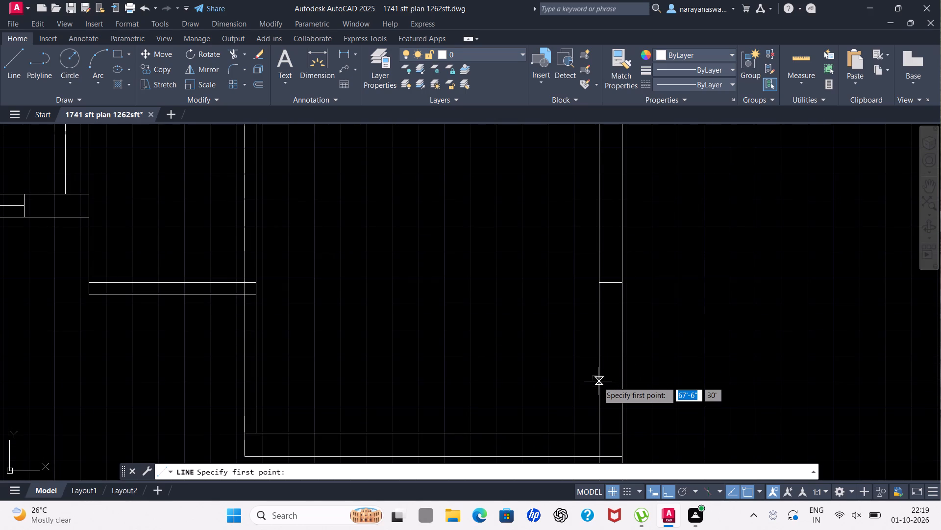
left_click(598, 381)
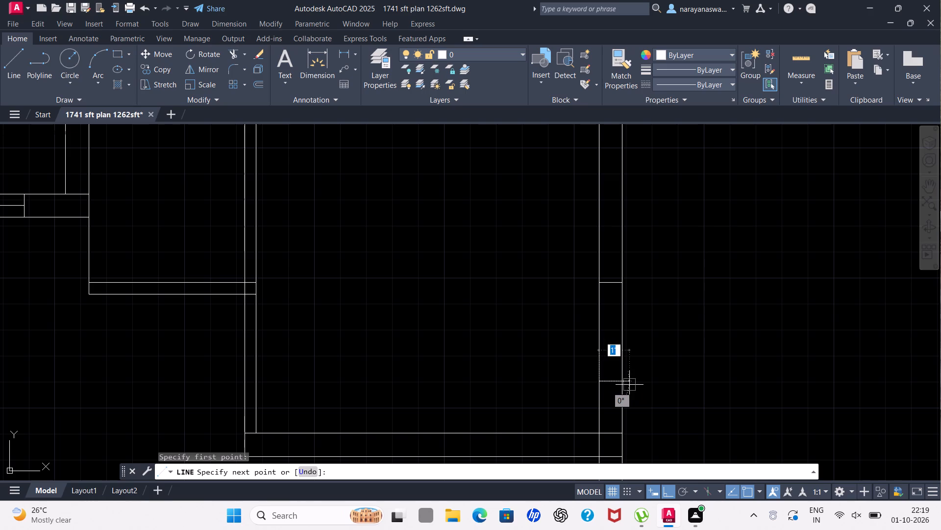
left_click(622, 381)
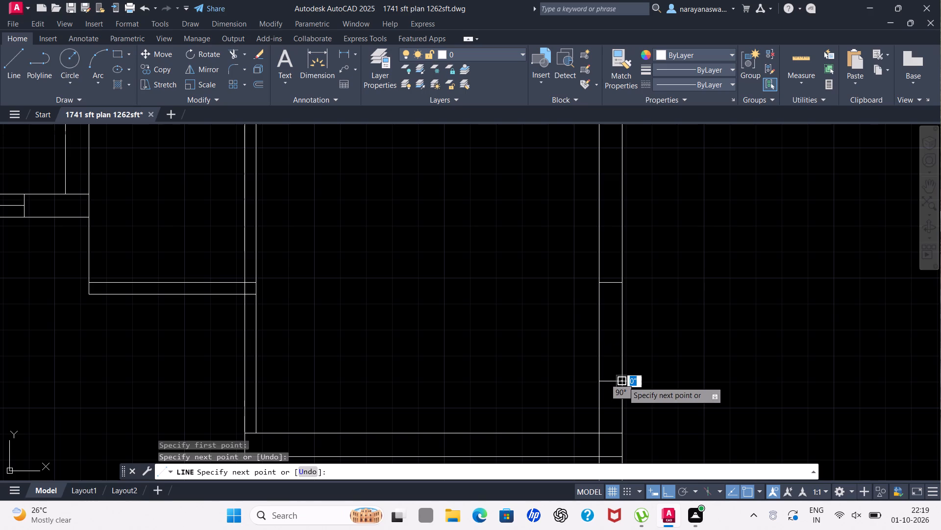
key("Escape")
left_click(11, 59)
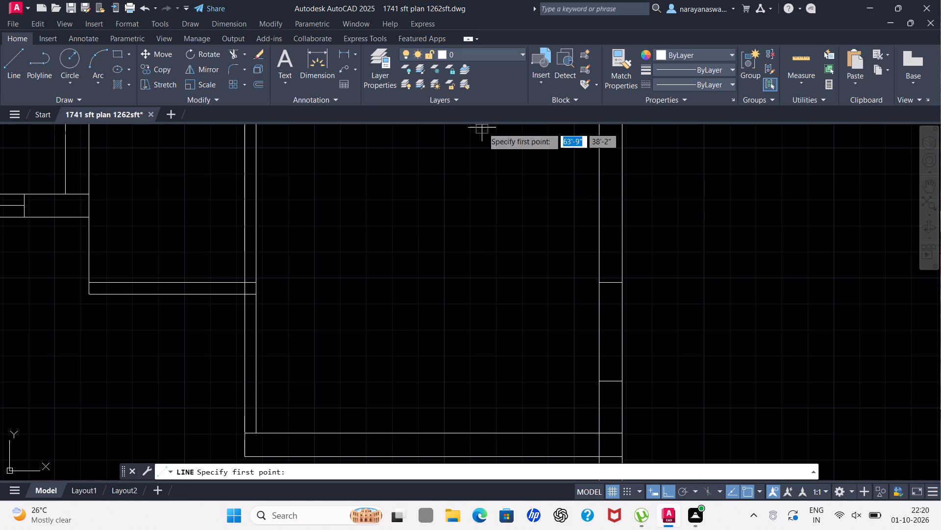
scroll(609, 285, "up", 1)
left_click(610, 286)
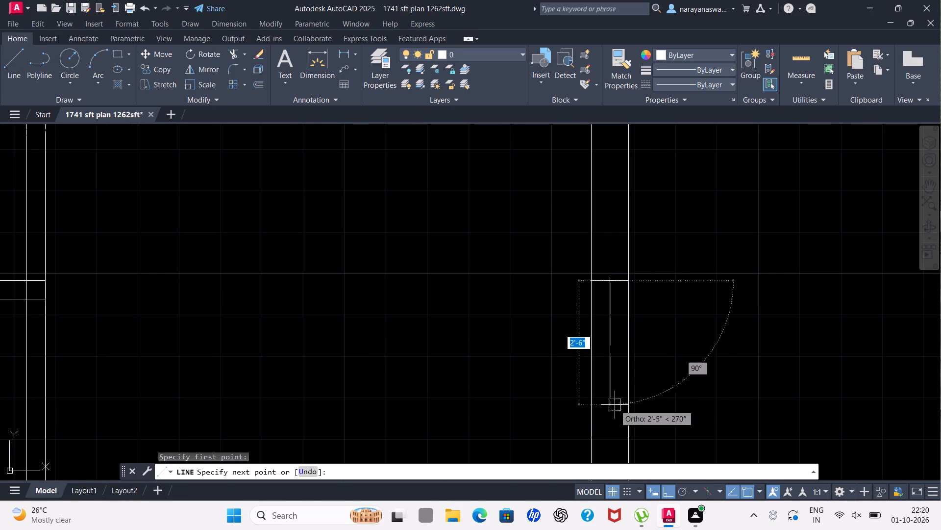
left_click(608, 438)
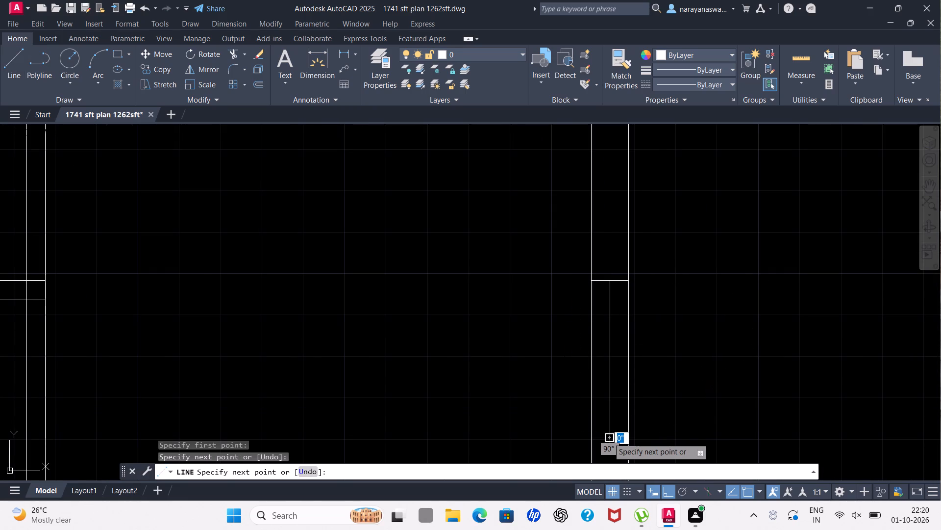
key("Escape")
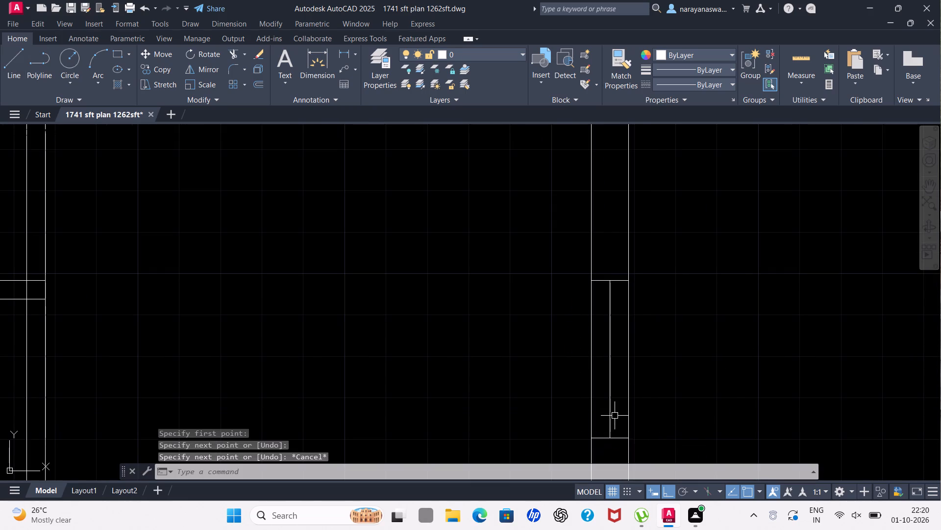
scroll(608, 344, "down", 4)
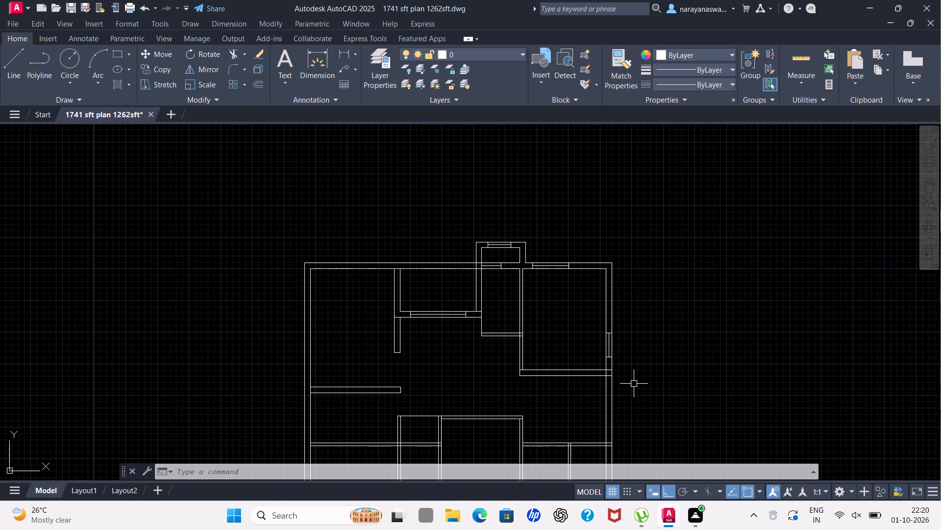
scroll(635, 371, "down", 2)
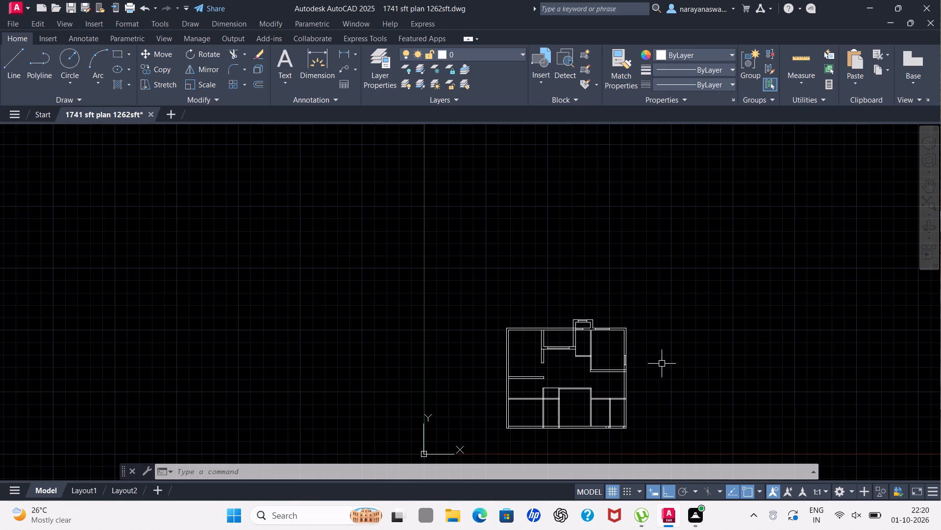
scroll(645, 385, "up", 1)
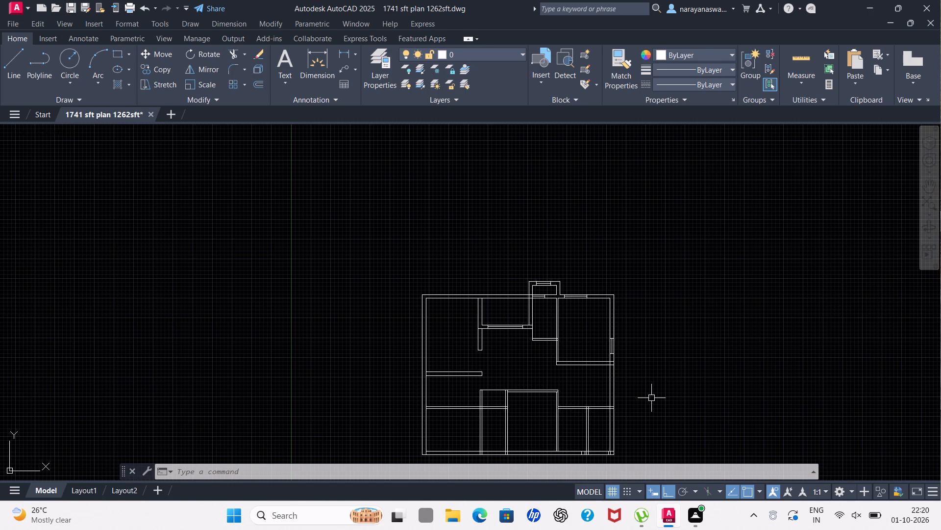
Draw a second window about 2'-11" long in the right outer wall between the two inner horizontal walls: two end lines and a centre line.
scroll(643, 399, "up", 2)
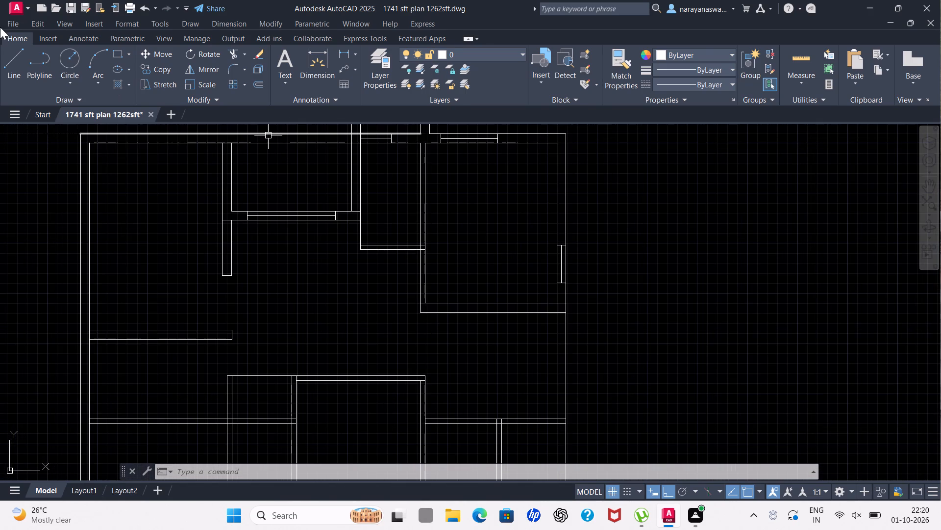
left_click(5, 61)
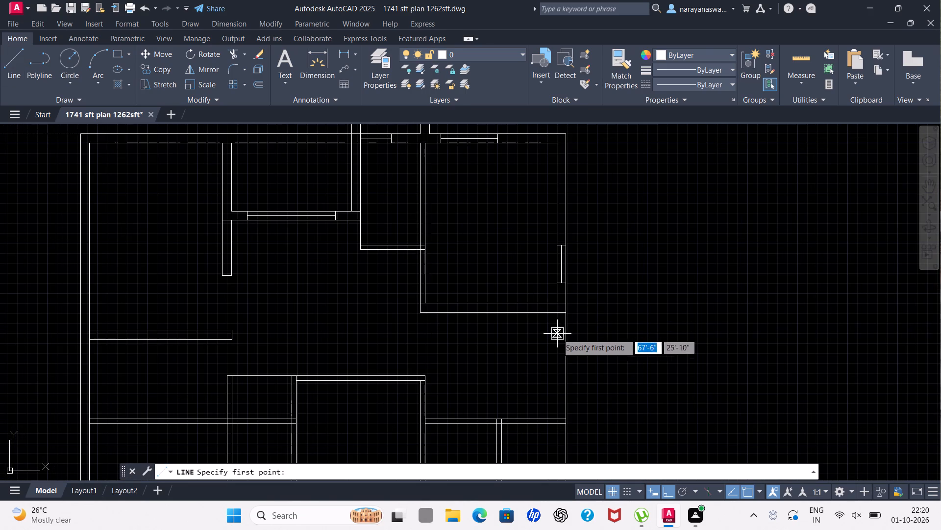
scroll(575, 348, "up", 1)
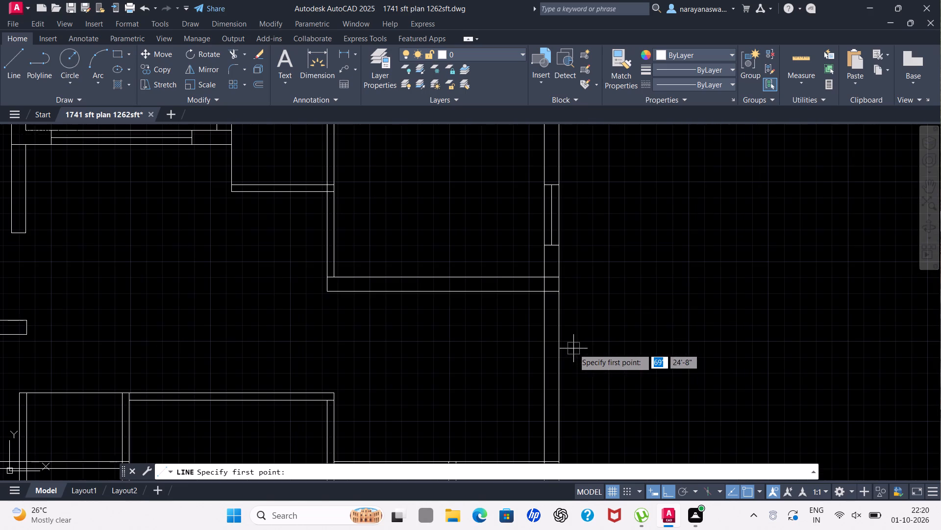
left_click(544, 347)
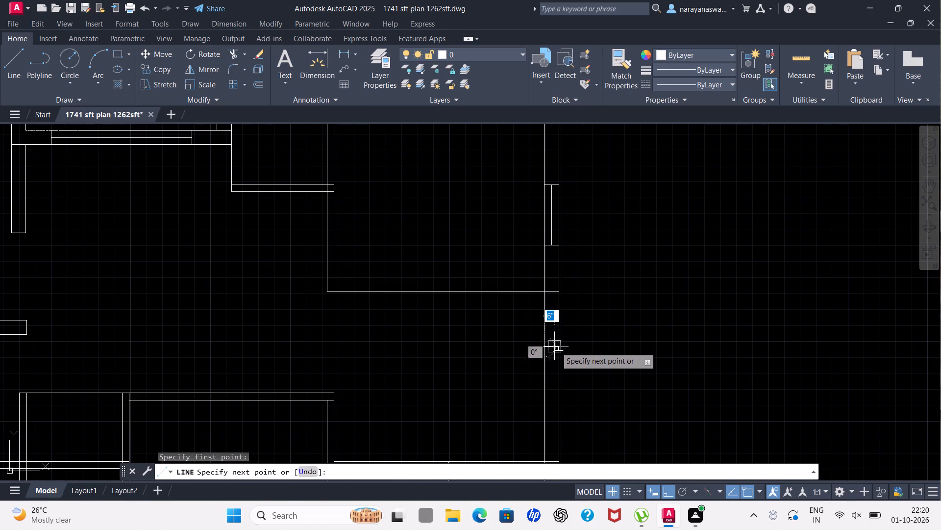
left_click(562, 348)
left_click(551, 345)
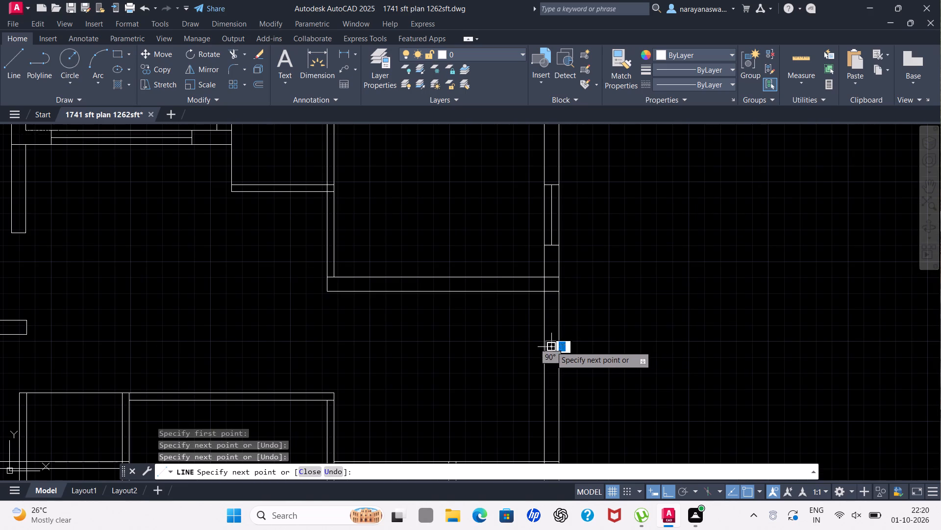
scroll(549, 363, "down", 2)
scroll(541, 390, "up", 2)
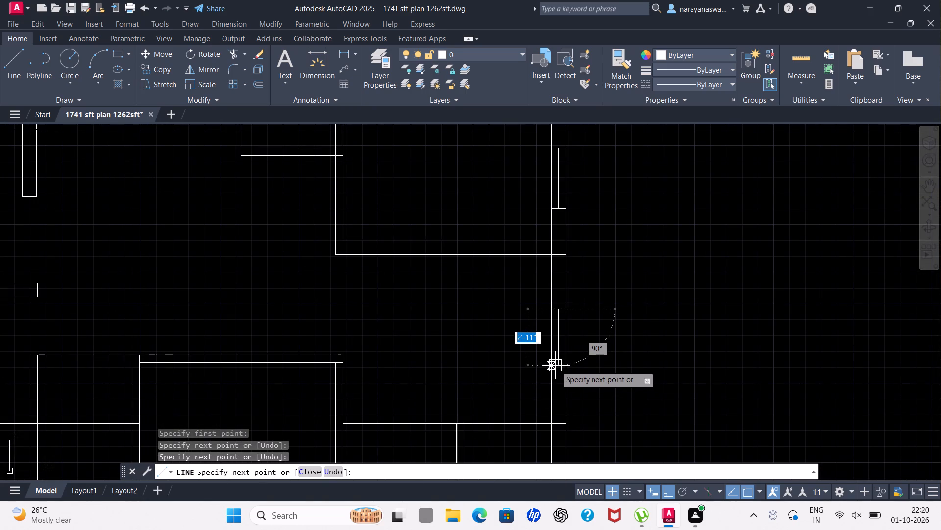
left_click(559, 365)
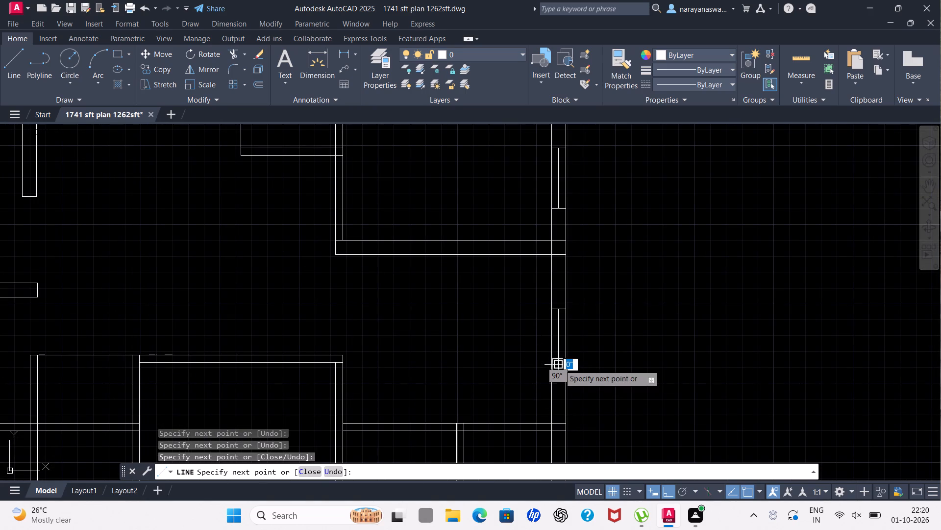
scroll(559, 365, "up", 3)
left_click(517, 364)
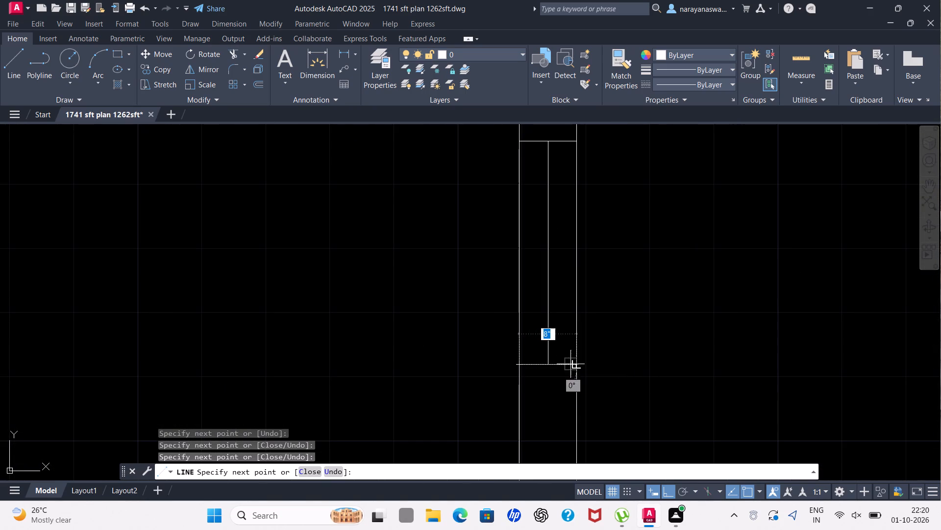
left_click(577, 365)
key("Escape")
Draw two short lines across the right outer wall of the bottom-right room, about 3'-9" apart.
scroll(580, 354, "down", 6)
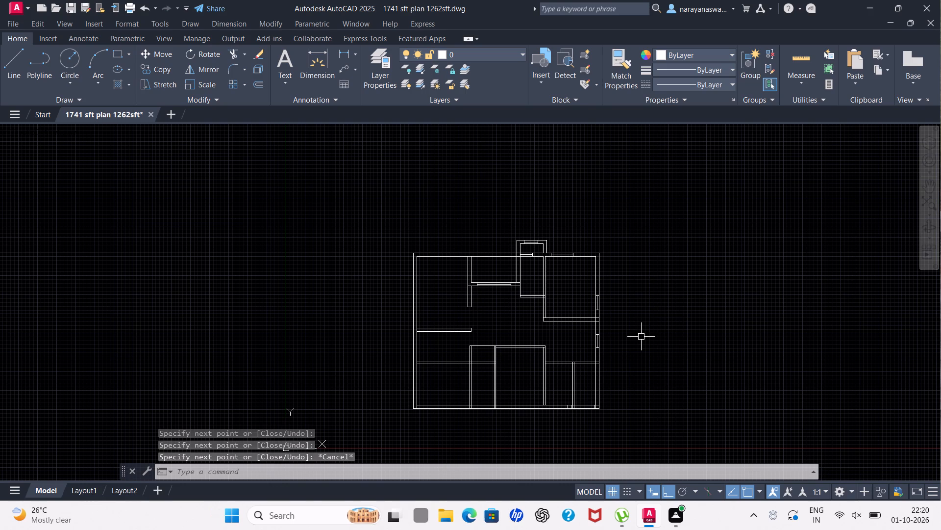
scroll(625, 340, "down", 2)
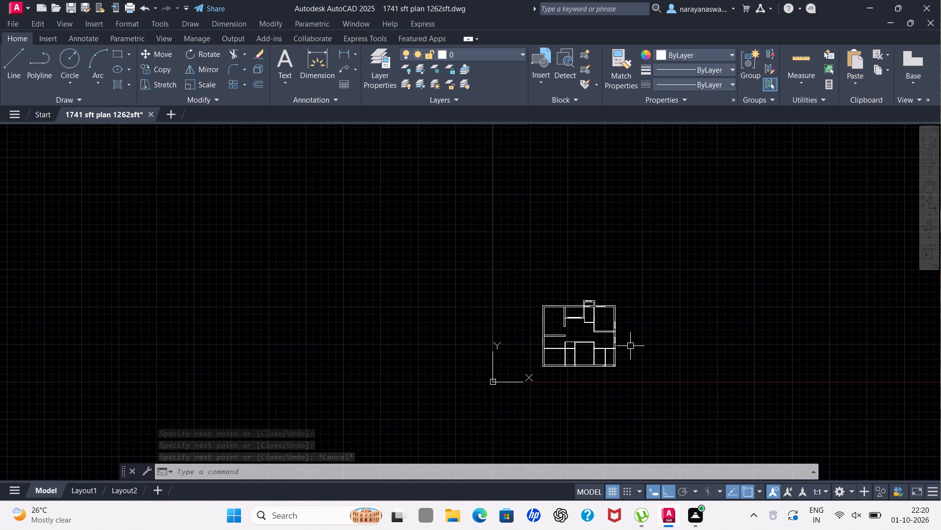
scroll(633, 349, "up", 3)
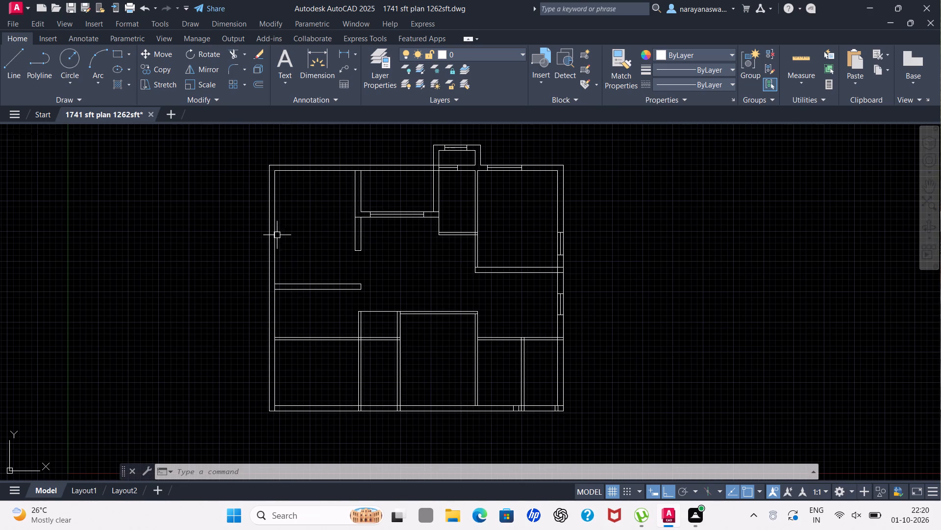
left_click(13, 58)
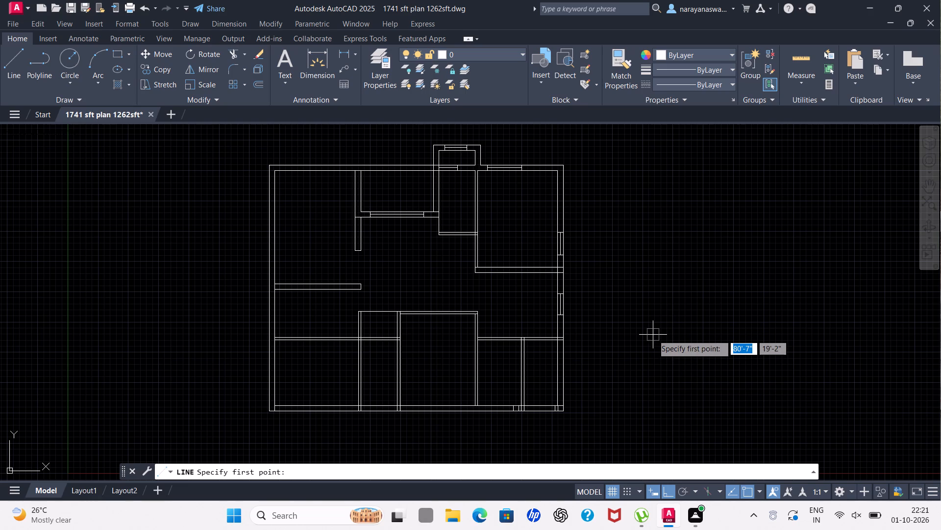
scroll(554, 368, "up", 2)
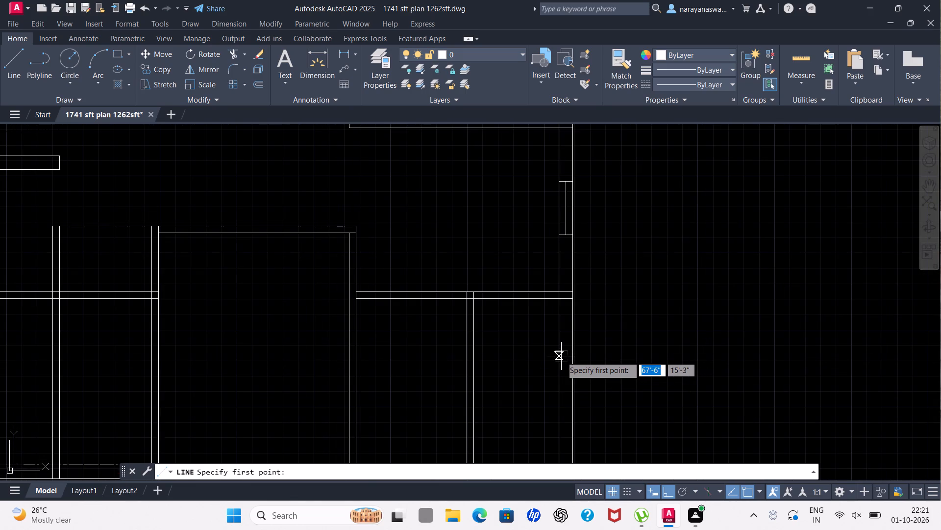
left_click(561, 356)
left_click(571, 356)
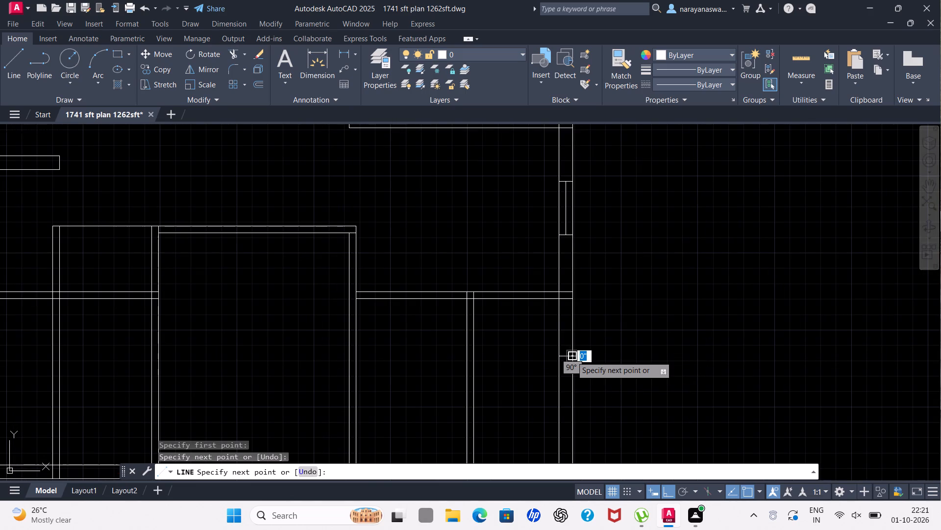
key("Escape")
key("space")
scroll(582, 385, "down", 2)
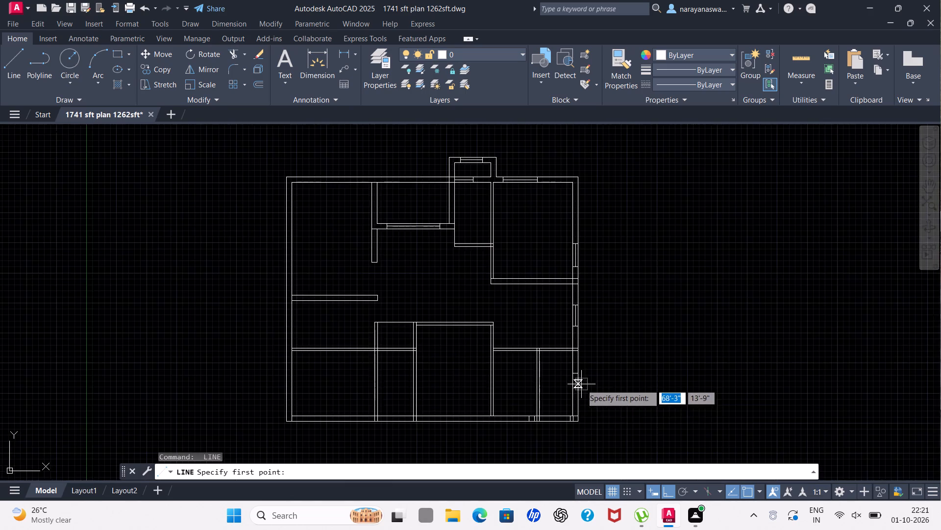
scroll(577, 411, "up", 2)
left_click(562, 386)
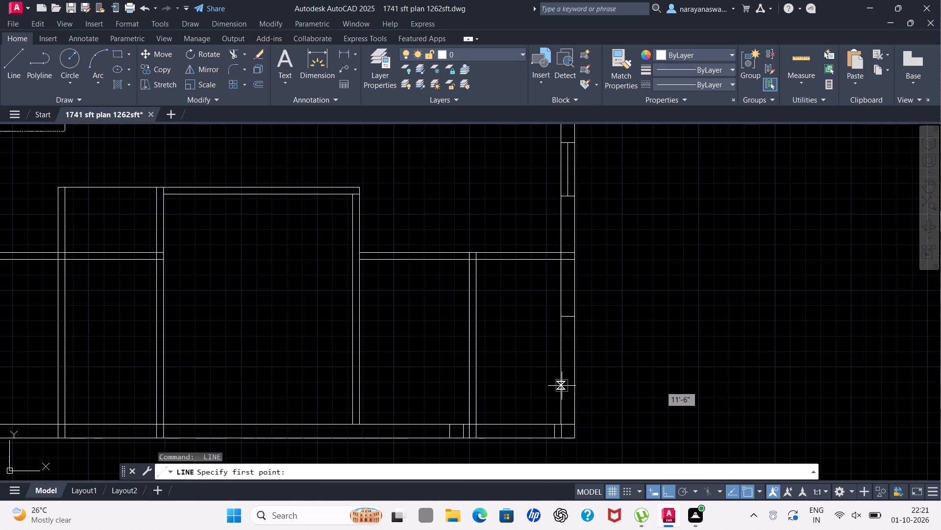
left_click(576, 386)
key("Escape")
Draw a short line across the bottom-right room's upper wall, just right of the vertical partition.
scroll(579, 385, "down", 2)
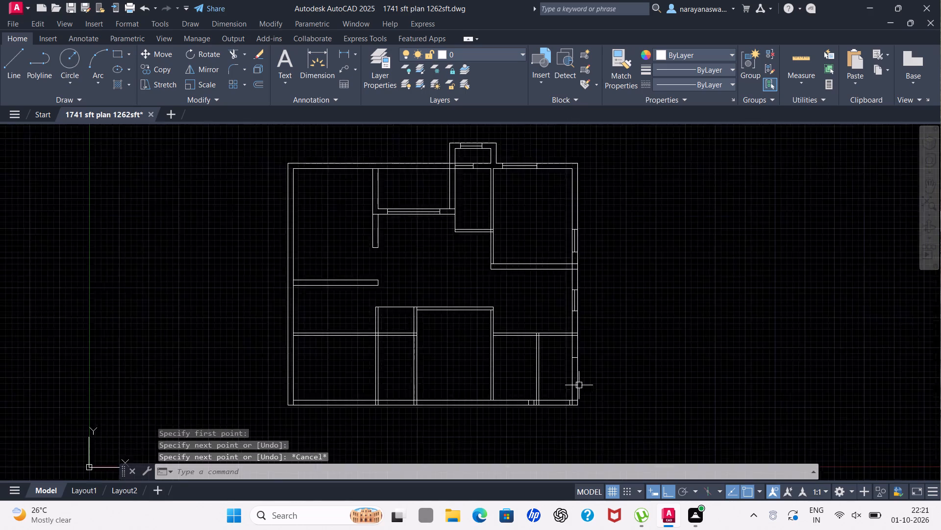
scroll(579, 385, "down", 1)
scroll(594, 367, "up", 2)
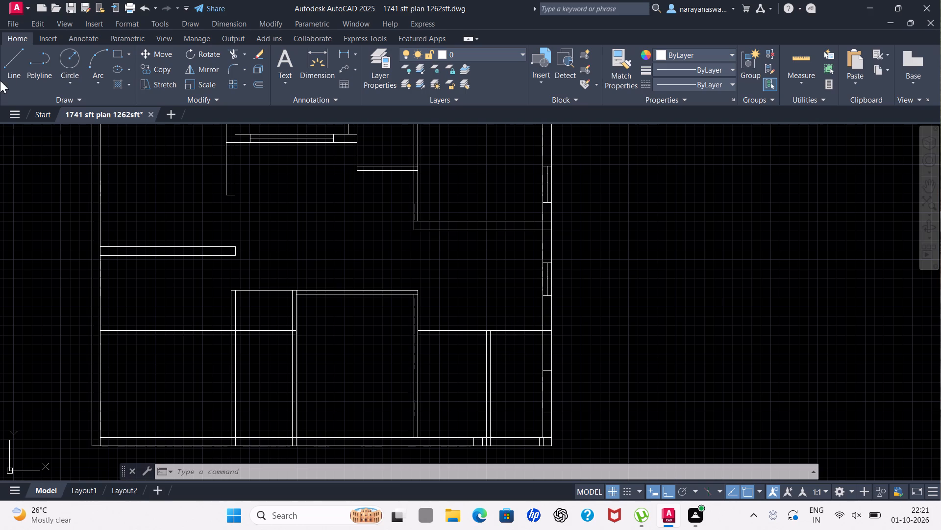
left_click(11, 56)
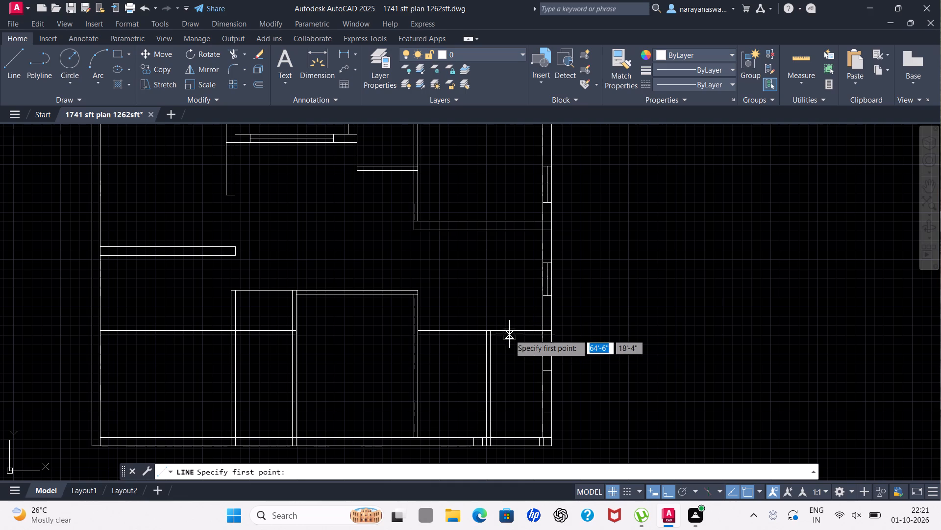
scroll(509, 334, "up", 1)
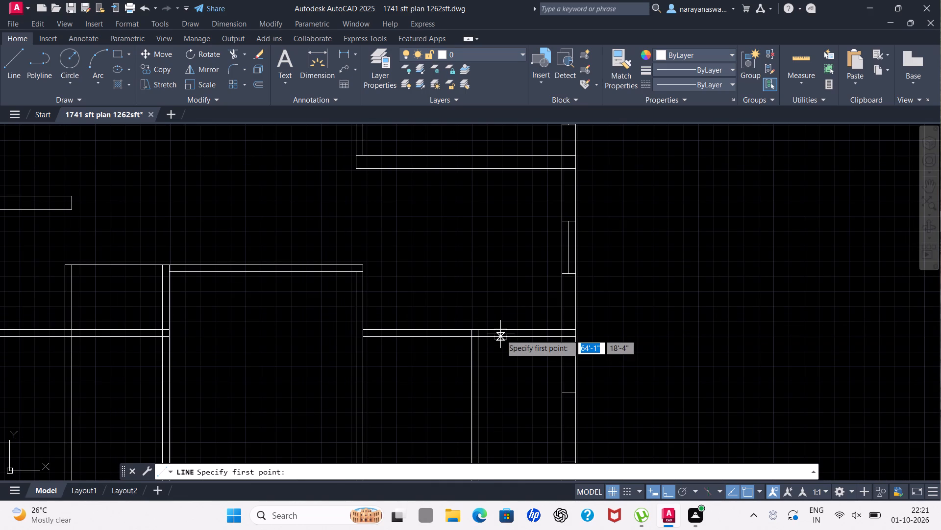
scroll(490, 356, "up", 2)
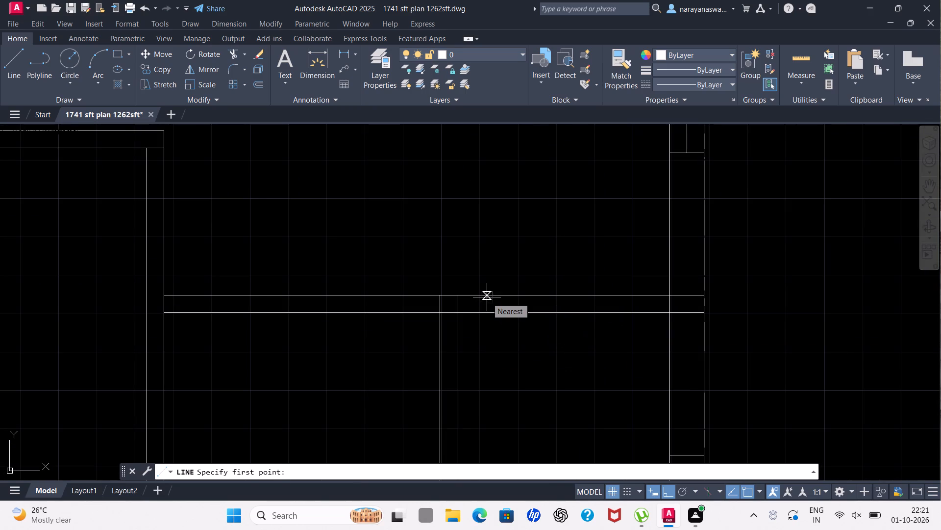
left_click(487, 298)
left_click(491, 309)
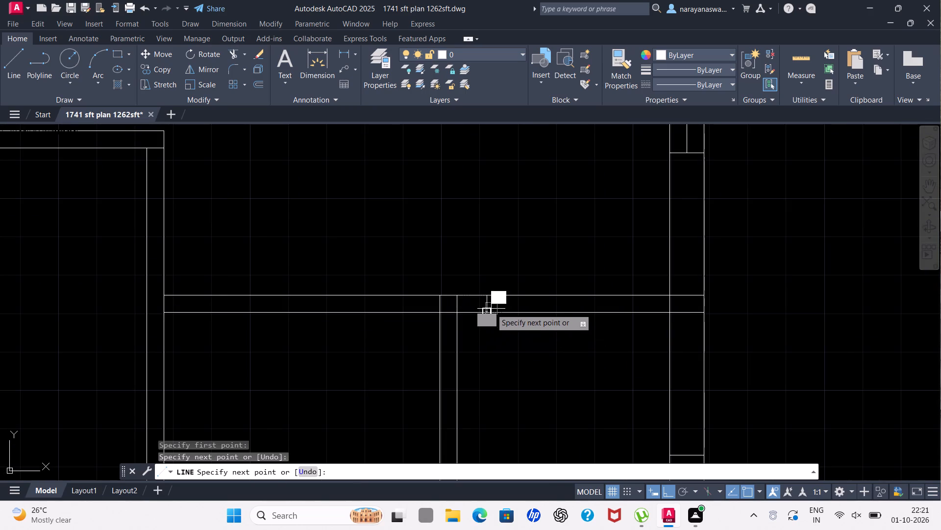
key("Escape")
scroll(524, 290, "down", 1)
scroll(536, 234, "down", 1)
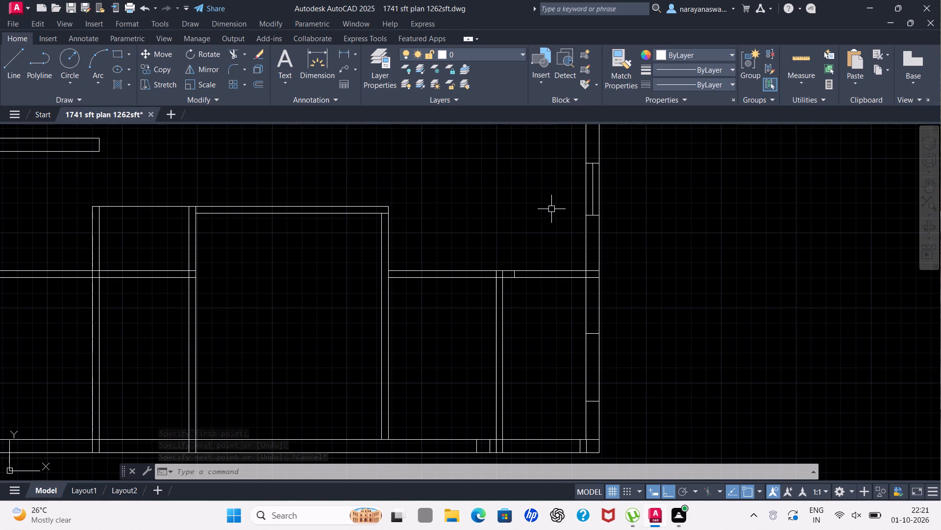
Draw a centre line rightward from that short line's midpoint, ending in a second short line across the bottom-right room's upper wall.
left_click(16, 51)
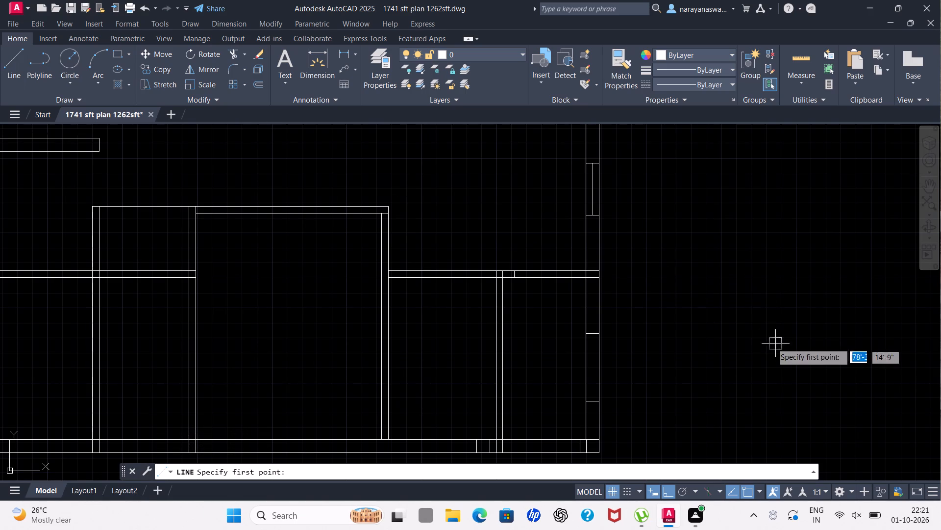
scroll(517, 260, "up", 2)
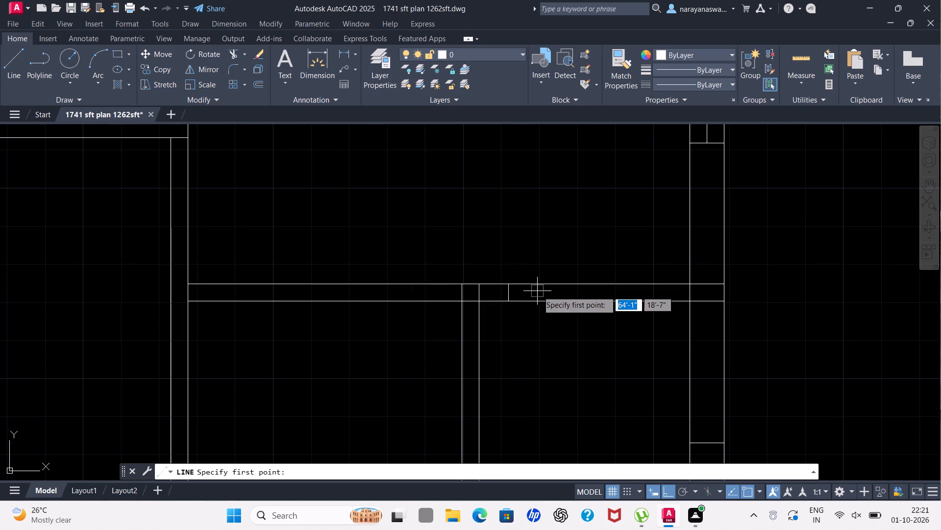
scroll(540, 291, "down", 1)
scroll(577, 291, "up", 4)
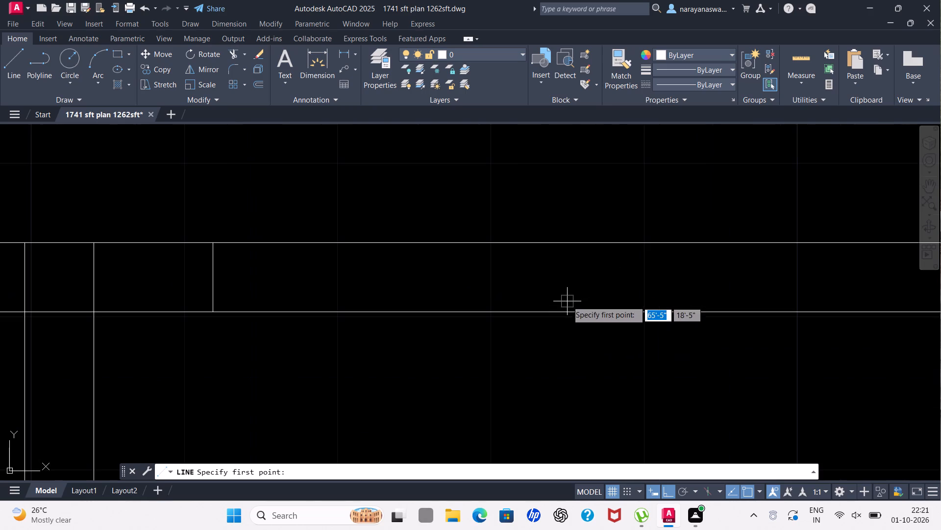
scroll(475, 280, "down", 2)
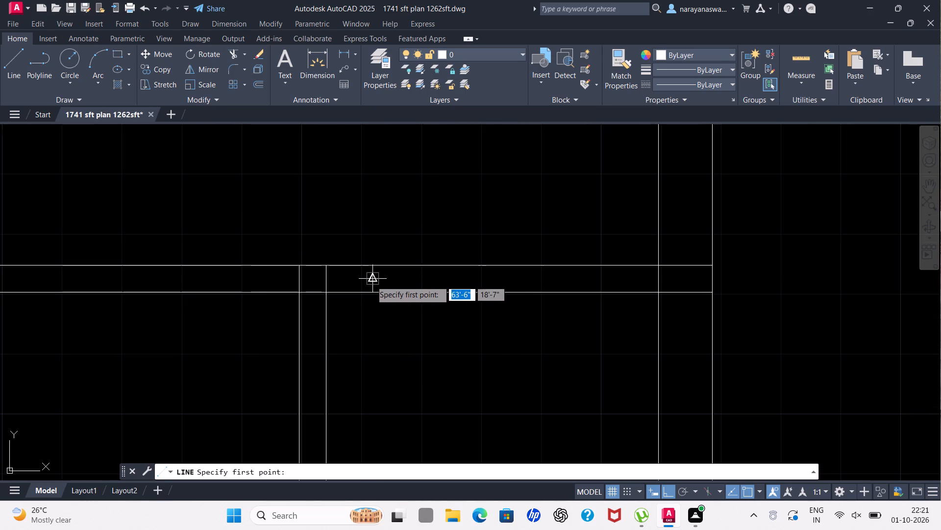
left_click(371, 281)
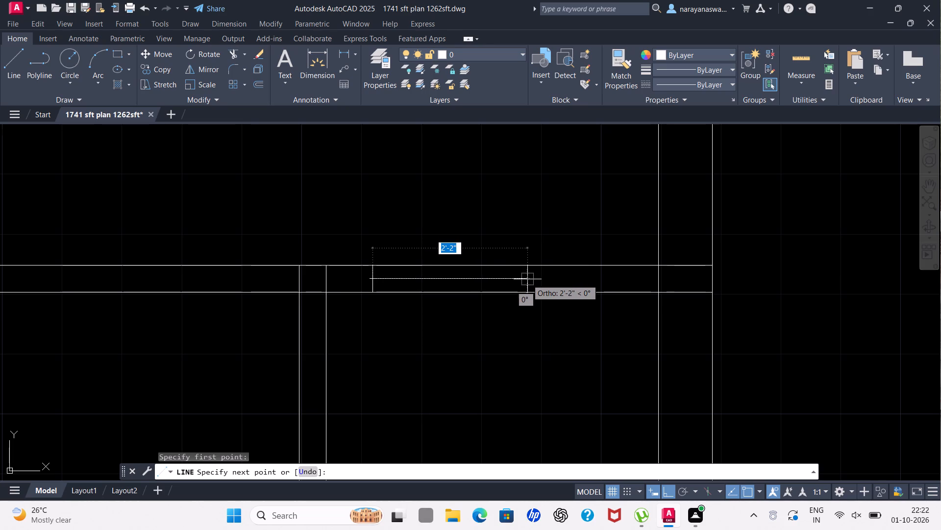
left_click(542, 281)
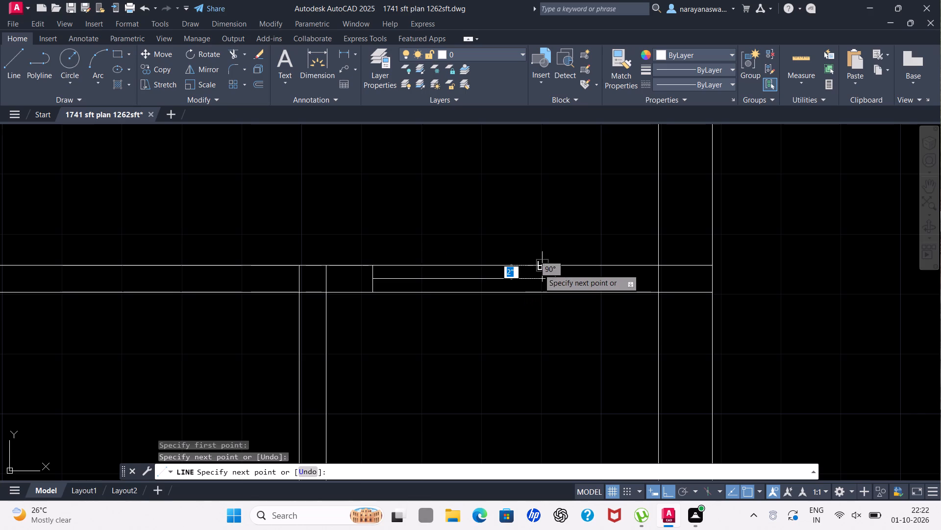
left_click(539, 269)
left_click(541, 293)
key("Escape")
Trim the wall lines and centre line between the two short lines to cut an opening in the bottom-right room's upper wall.
scroll(541, 287, "down", 1)
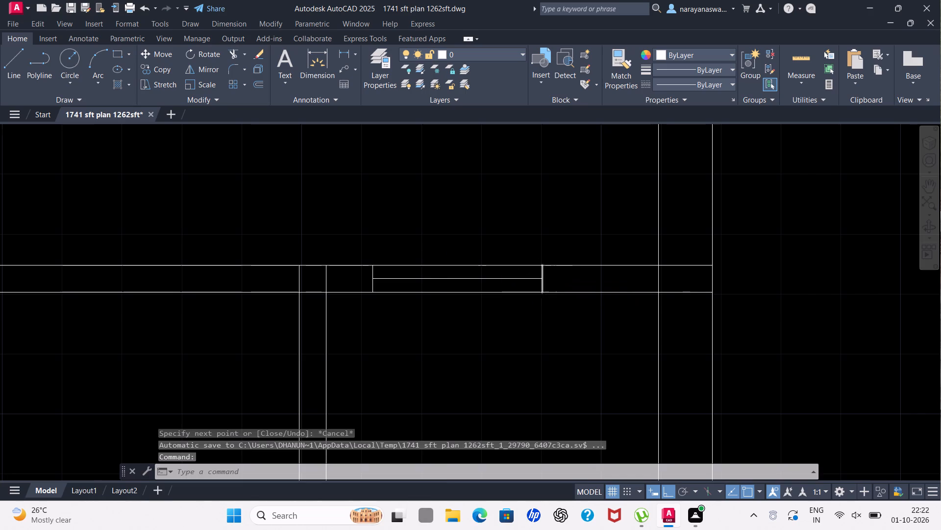
scroll(541, 287, "down", 3)
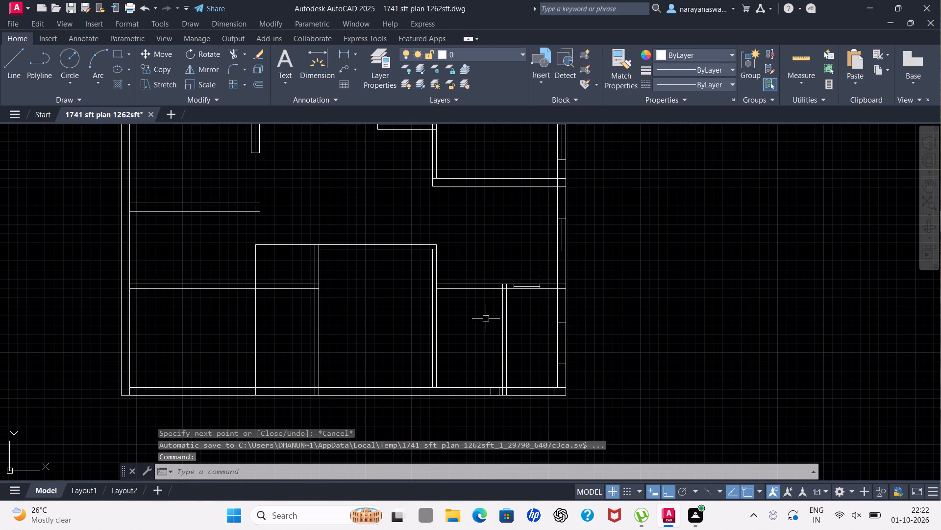
scroll(514, 295, "up", 1)
scroll(514, 283, "down", 1)
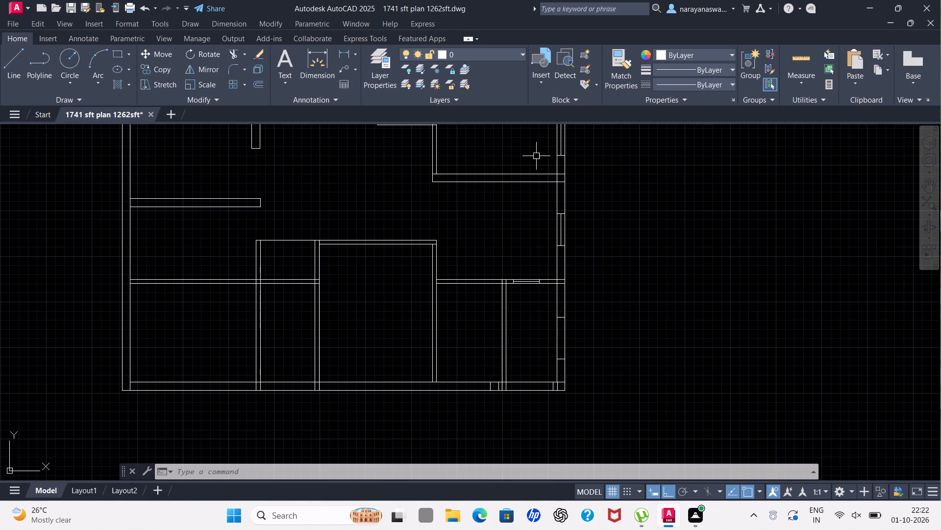
scroll(536, 156, "up", 1)
scroll(534, 158, "down", 1)
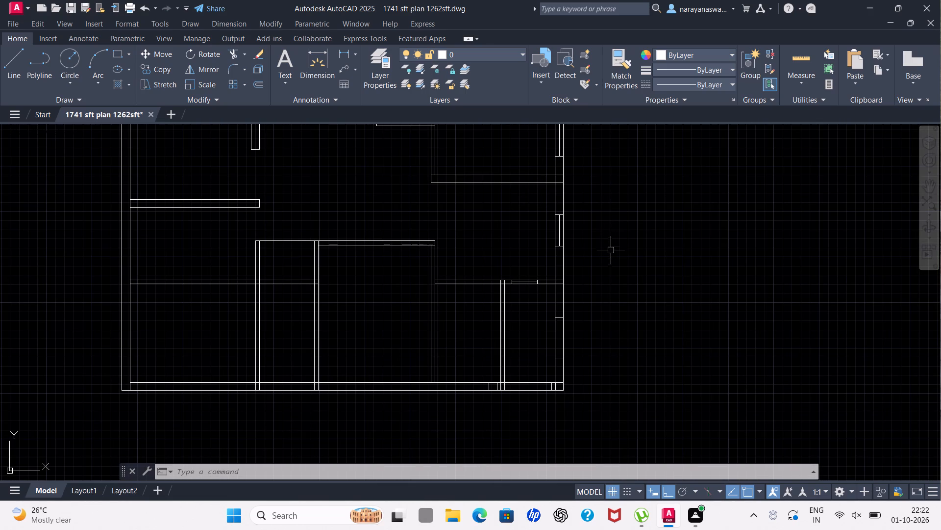
type("tr")
left_click(646, 274)
left_click_drag(529, 263, 519, 292)
scroll(507, 284, "up", 3)
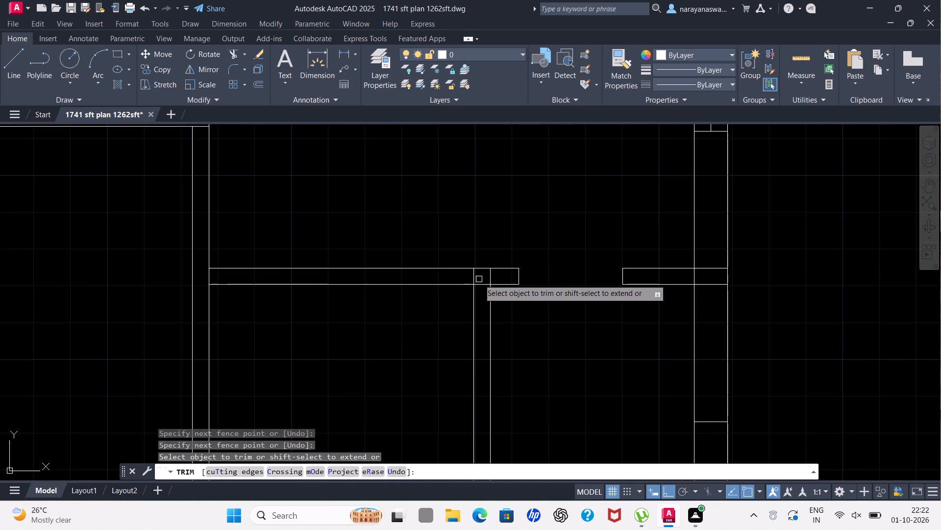
Trim the line segments crossing the T-junction between the vertical partition and the bottom-right room's upper wall.
left_click_drag(460, 277, 507, 279)
scroll(482, 292, "up", 3)
left_click_drag(481, 284, 478, 241)
scroll(482, 241, "down", 4)
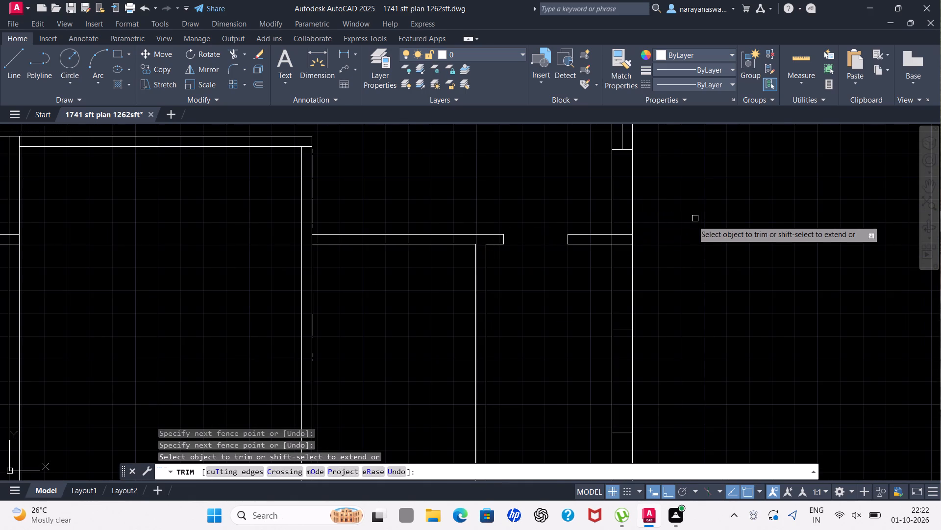
Trim the line segments crossing the junction of the bottom-right room's upper wall with the right outer wall.
scroll(690, 223, "down", 3)
scroll(677, 229, "up", 2)
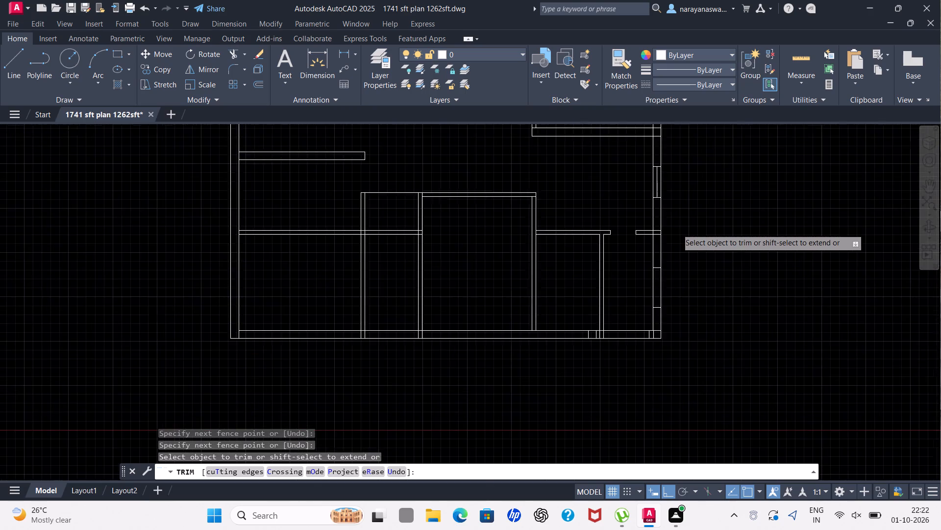
scroll(677, 229, "up", 1)
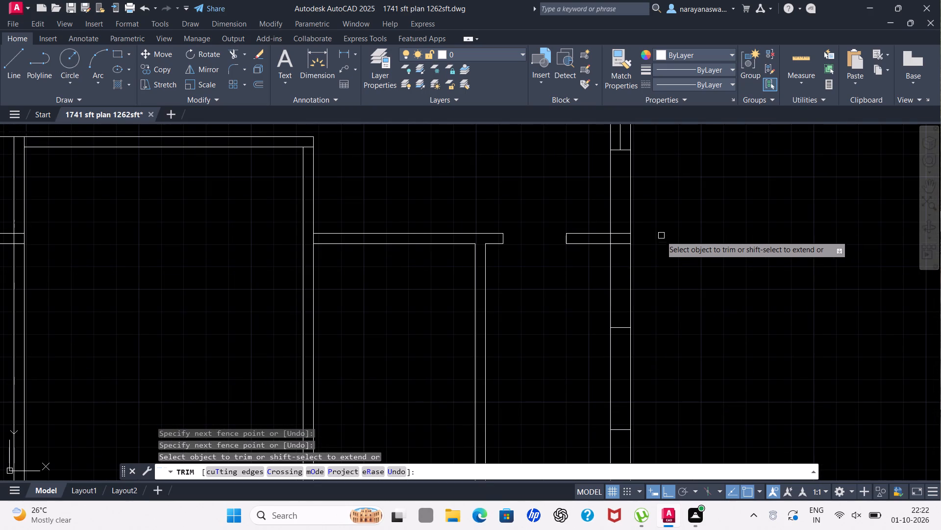
scroll(644, 238, "up", 2)
left_click_drag(576, 210, 580, 270)
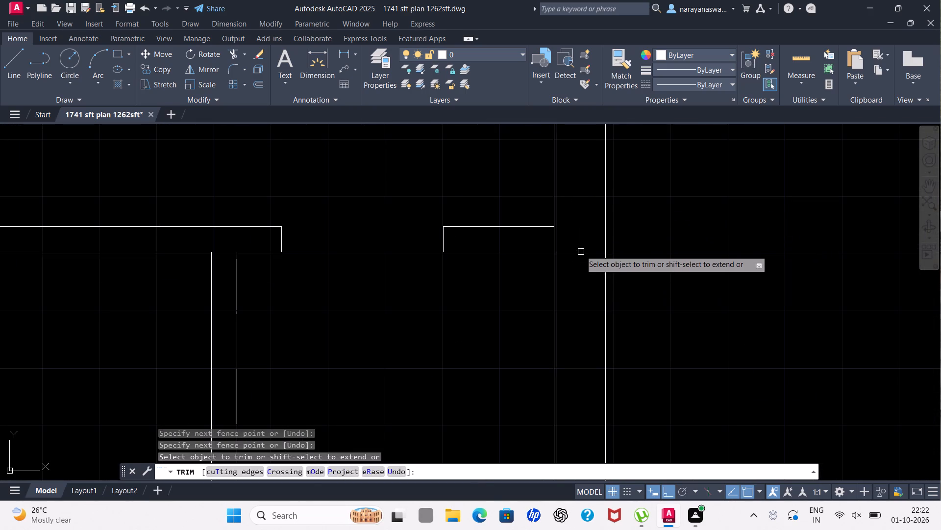
left_click_drag(572, 243, 548, 240)
scroll(581, 236, "down", 2)
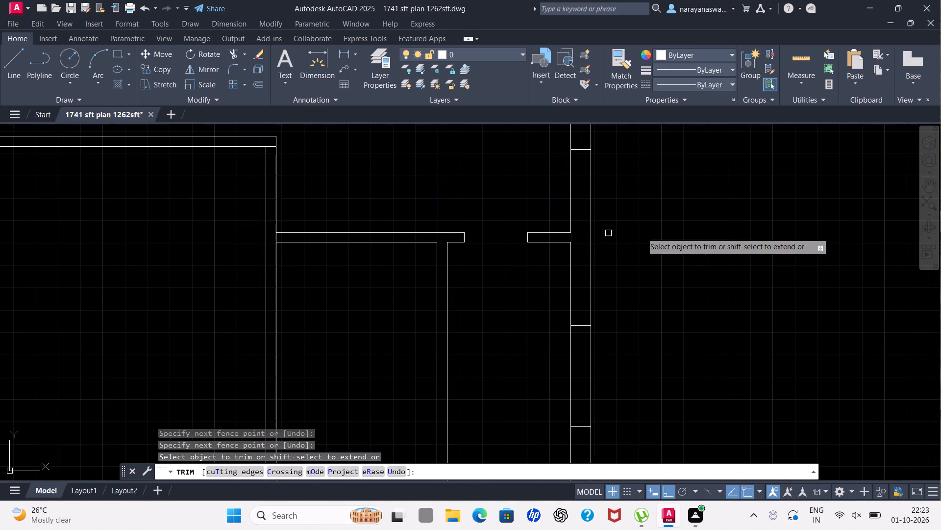
key("Escape")
Offset the lower face of the upper-right room's bottom wall 2' downward into the space below.
scroll(756, 238, "down", 3)
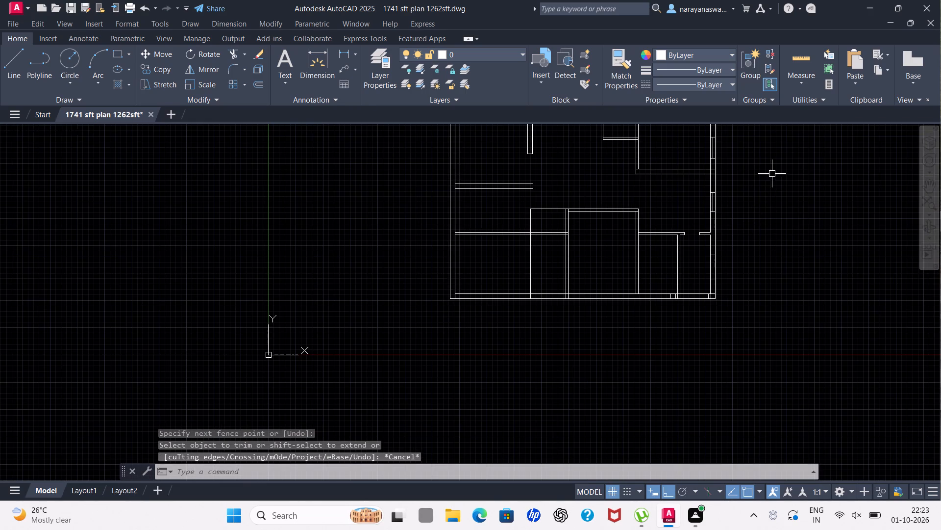
scroll(767, 183, "up", 2)
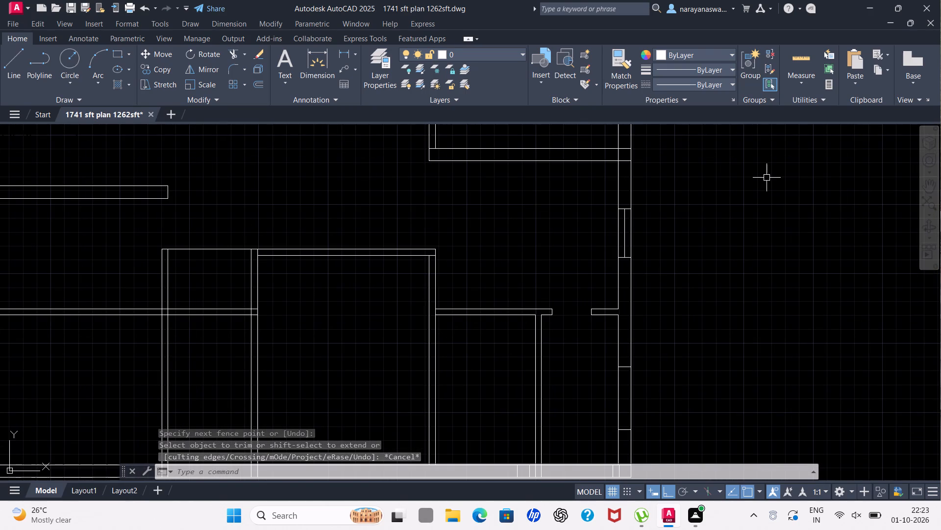
key("o")
key("f")
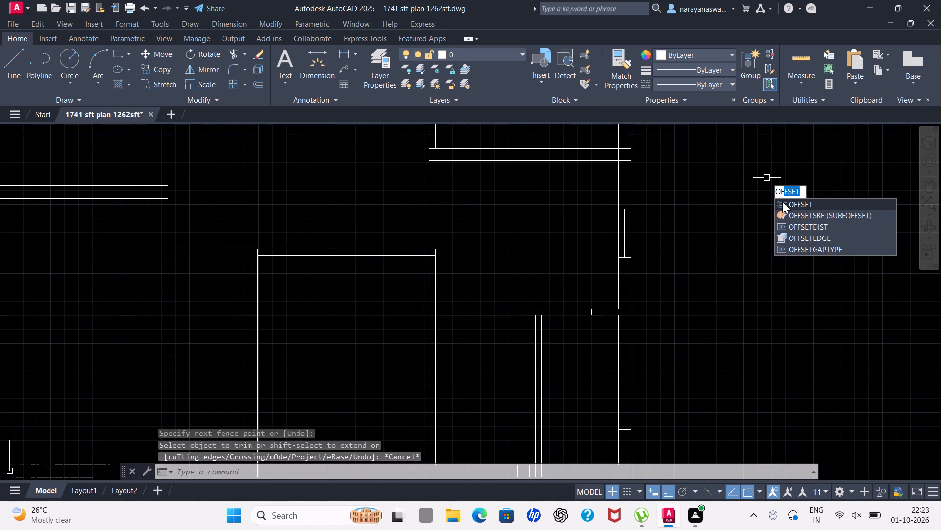
left_click(790, 204)
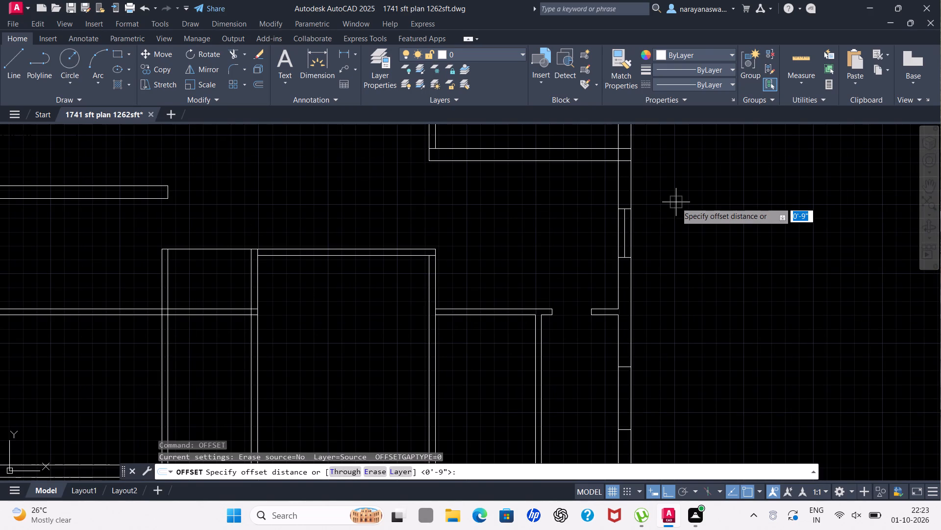
type("2'")
key("Return")
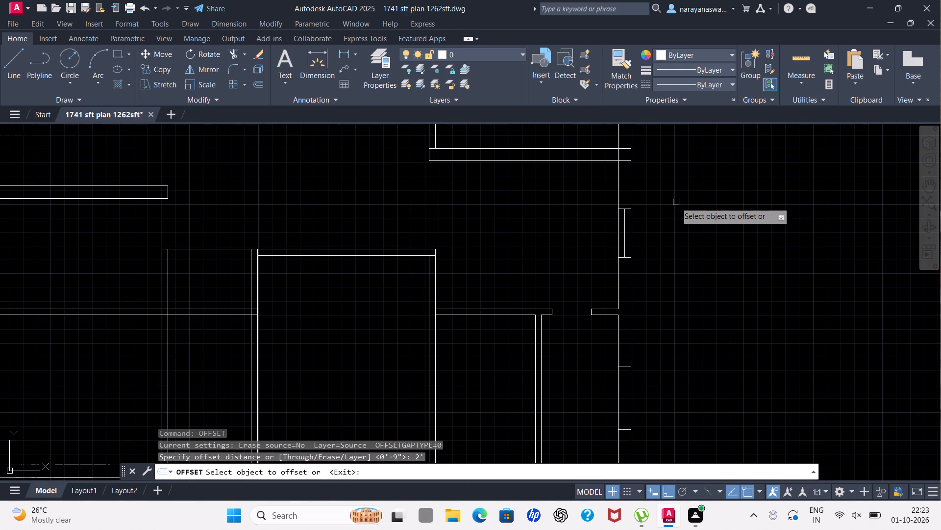
left_click(545, 162)
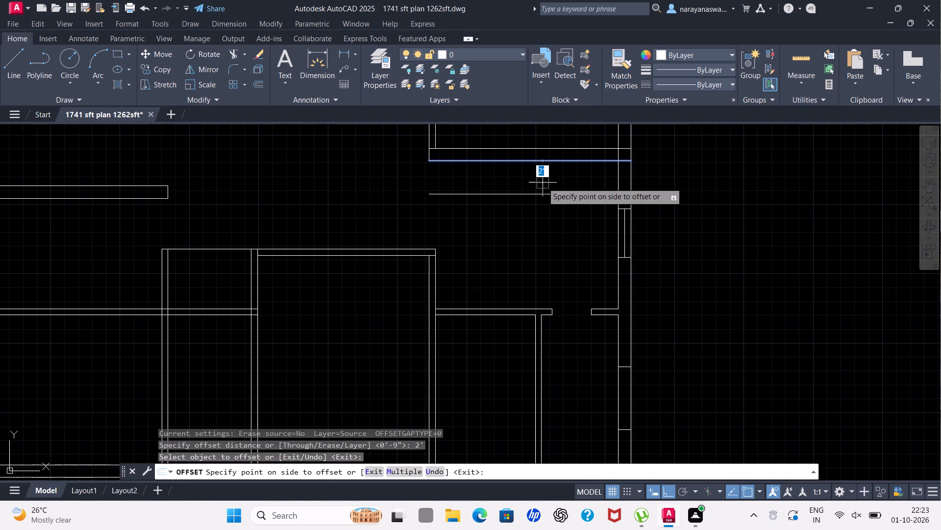
left_click(543, 184)
Offset the right outer wall's inner face 2' inward, and both top-face segments beside the wall opening 2' upward.
left_click(616, 246)
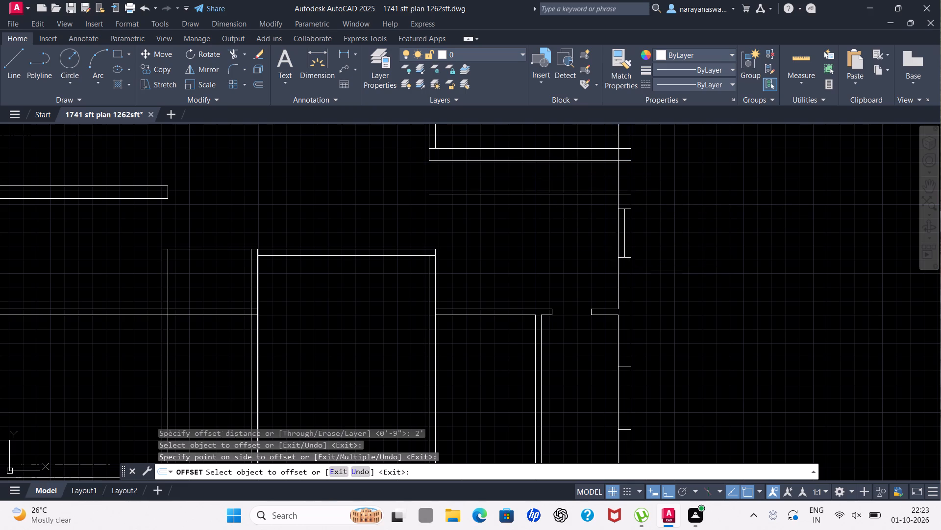
left_click(598, 249)
left_click(604, 307)
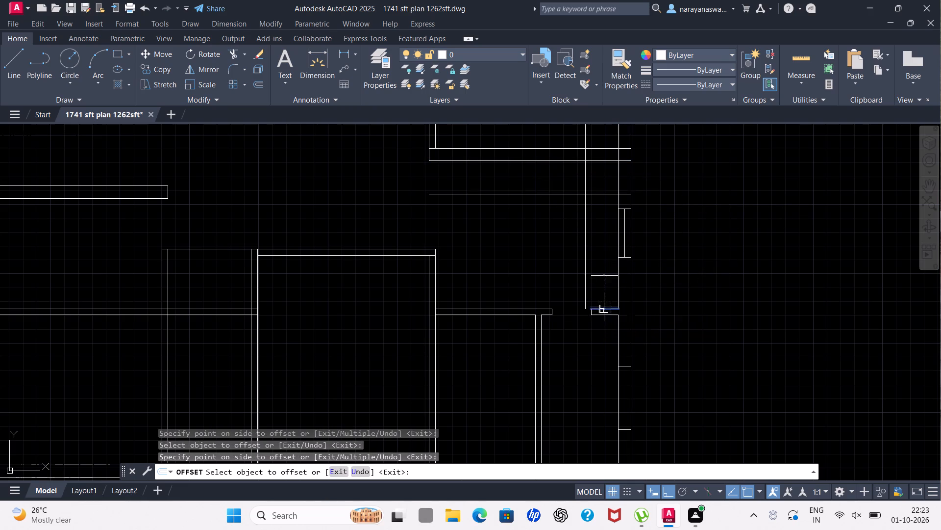
left_click(603, 295)
left_click(528, 307)
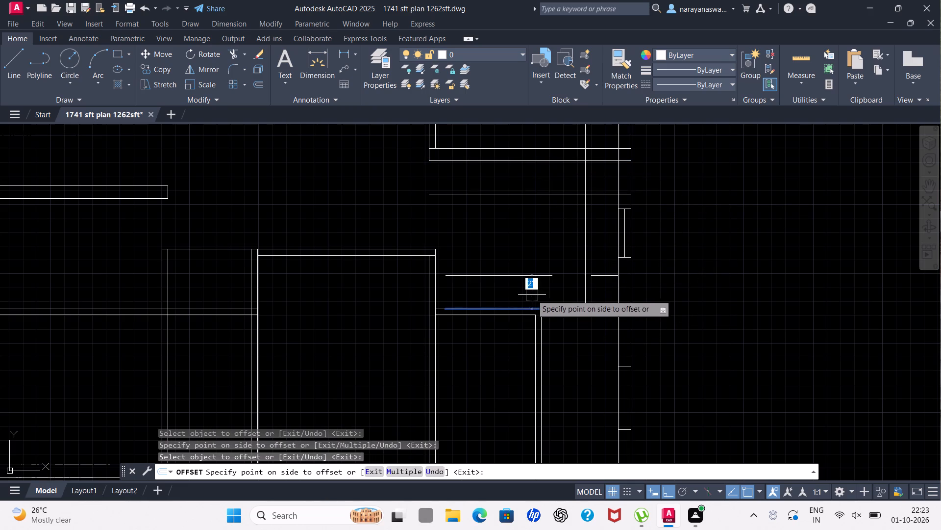
left_click(532, 293)
key("Escape")
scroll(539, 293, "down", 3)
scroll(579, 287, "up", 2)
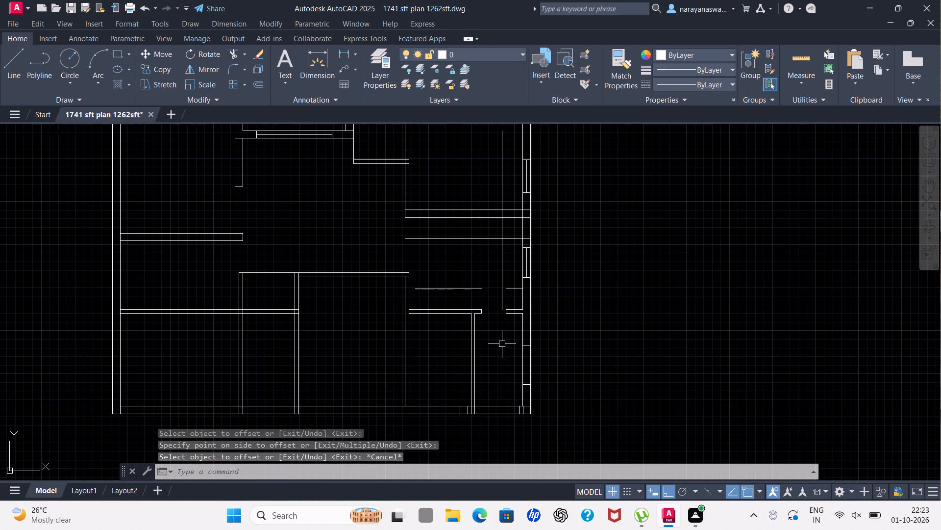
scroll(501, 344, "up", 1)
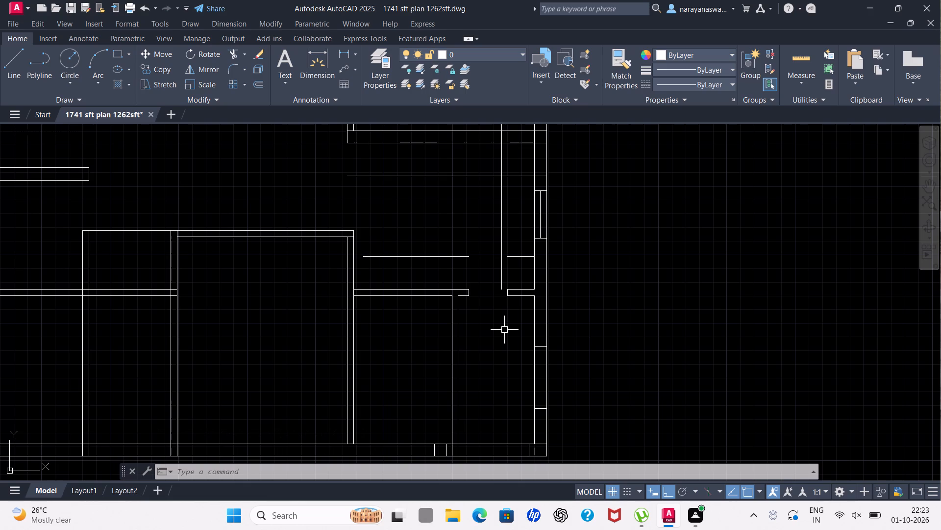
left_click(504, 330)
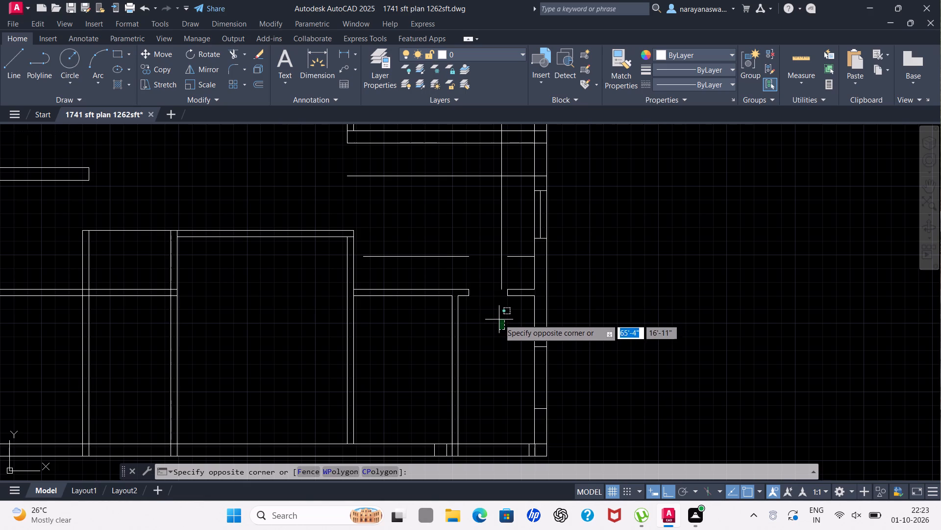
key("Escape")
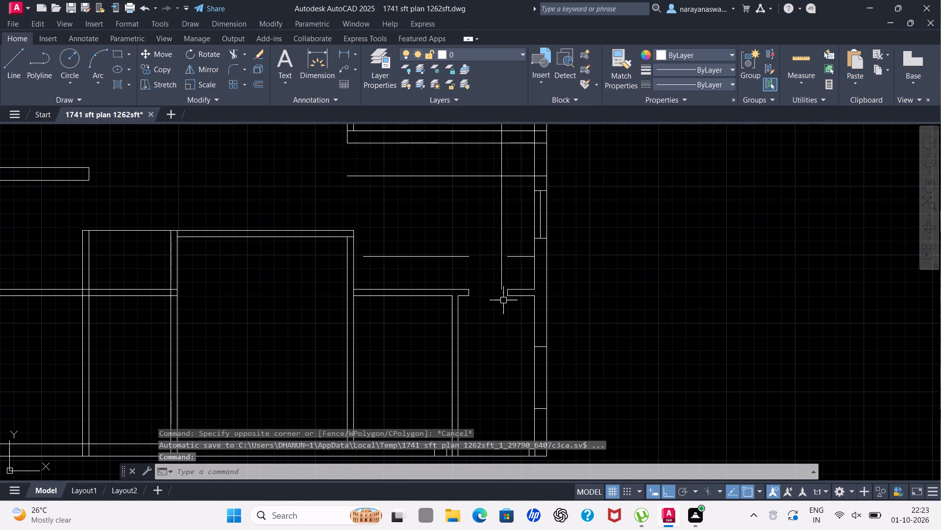
Extend the two short horizontal offset lines leftward, one to the vertical offset line and one to the adjoining room's wall.
scroll(609, 276, "down", 1)
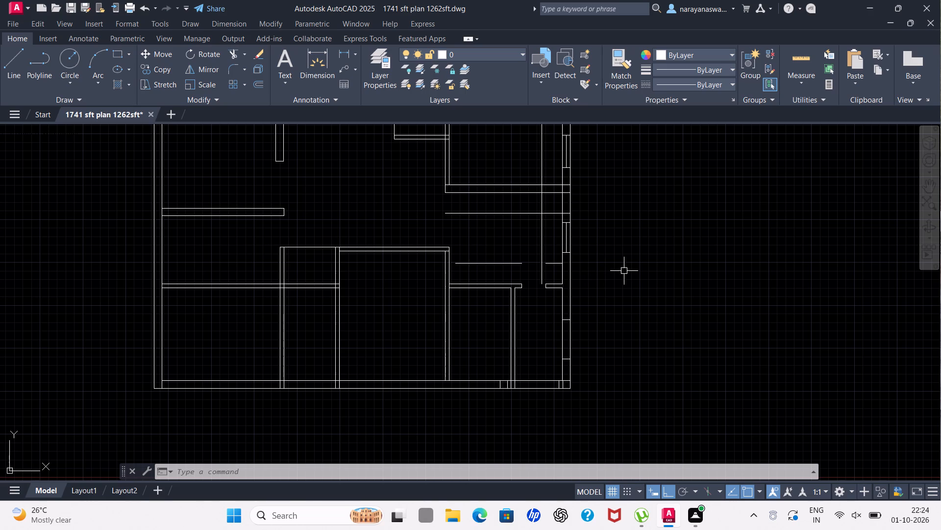
type("ex")
left_click_drag(653, 297, 647, 301)
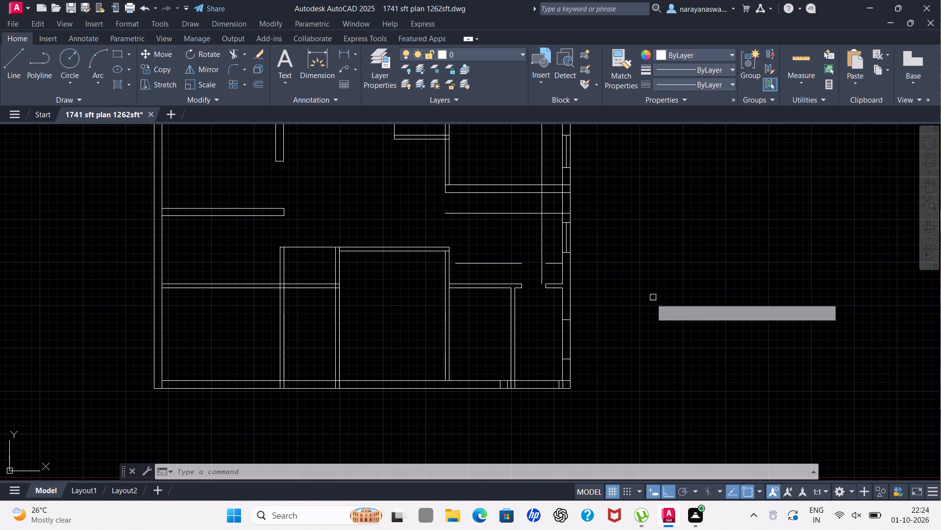
left_click_drag(647, 301, 647, 301)
left_click(552, 264)
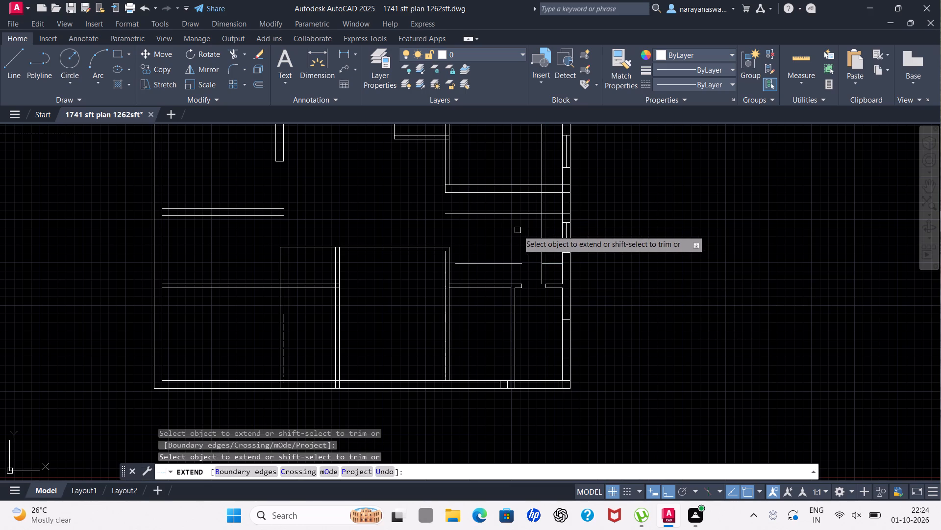
left_click(462, 264)
key("Escape")
Draw a vertical line from the wall's top face, in line with the partition's right face, up to the 2' offset line.
scroll(629, 258, "down", 1)
scroll(620, 265, "up", 1)
left_click(8, 57)
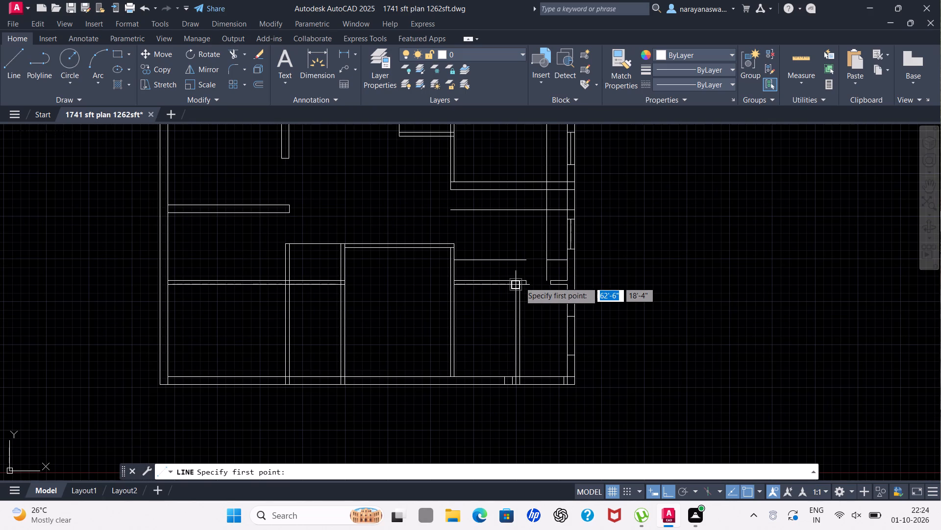
scroll(520, 282, "up", 1)
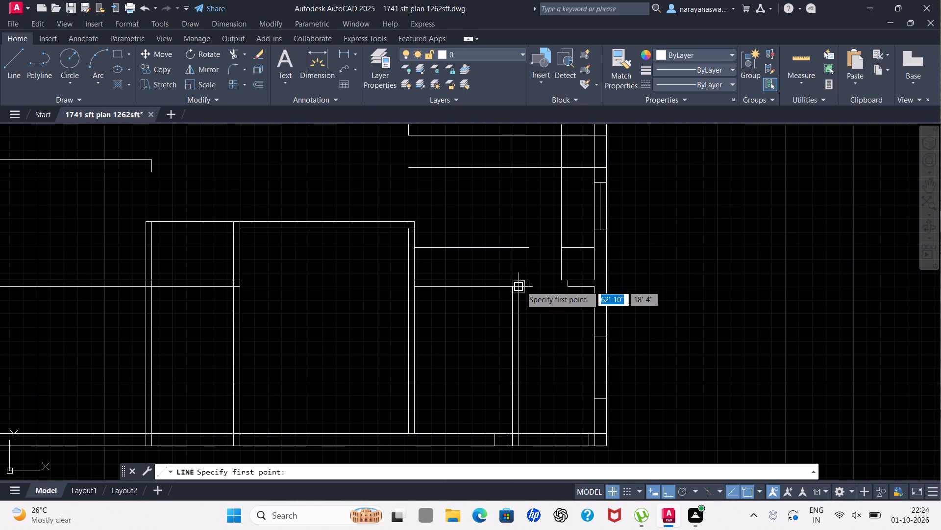
scroll(517, 283, "up", 2)
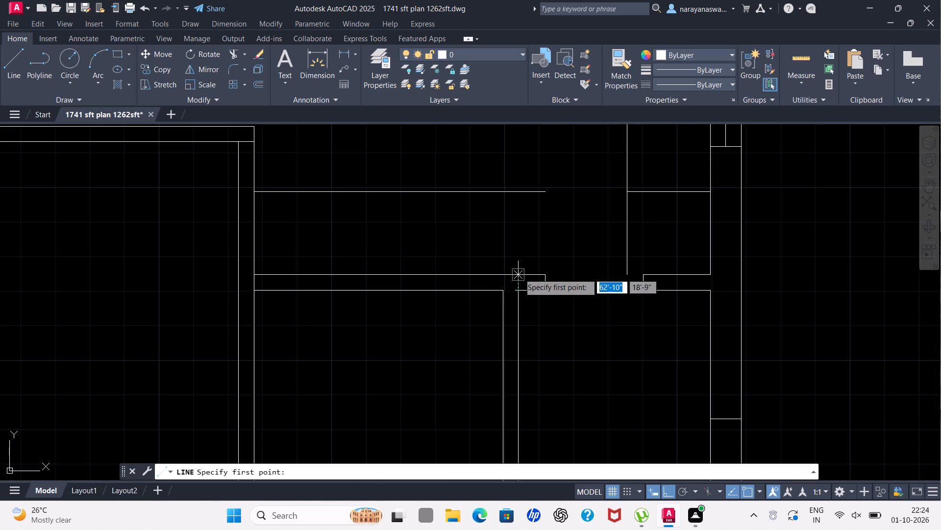
left_click(517, 272)
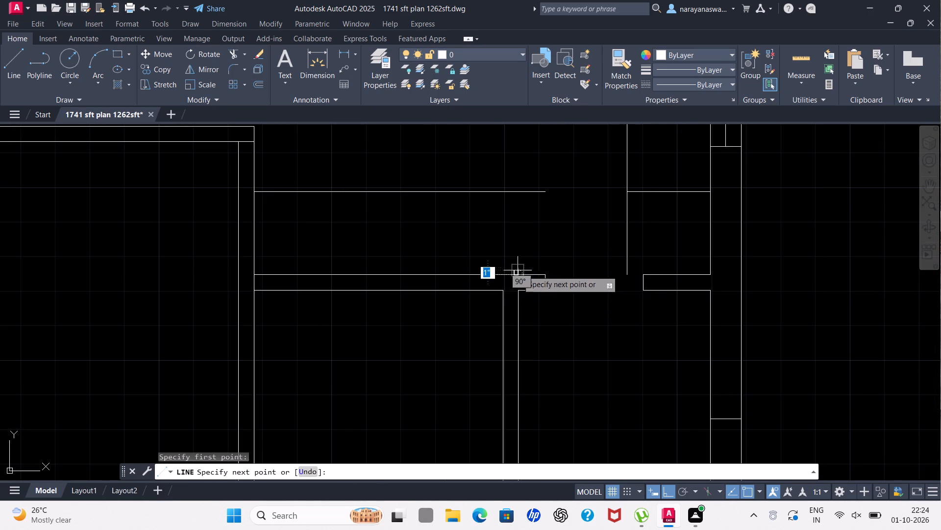
left_click(521, 191)
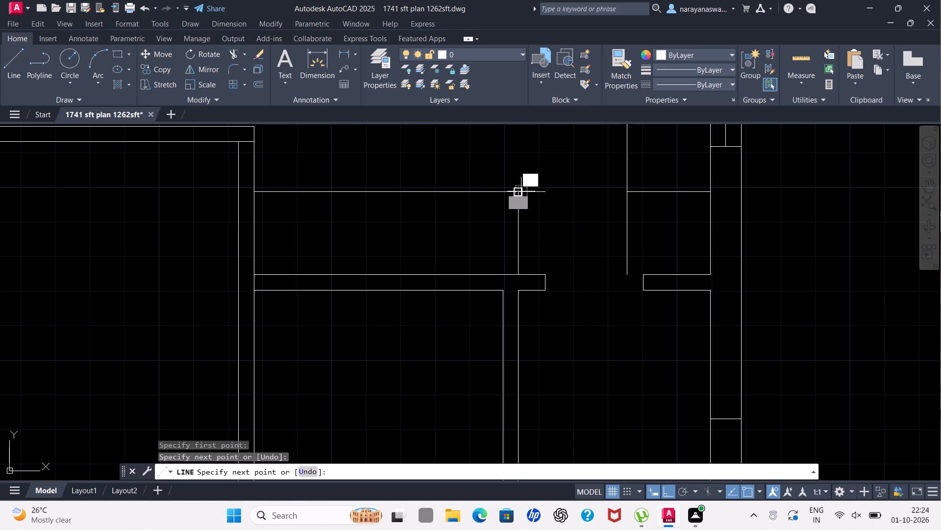
key("Escape")
Draw a short horizontal line from the right wall stub's upper corner leftward to the vertical offset line's lower end.
scroll(531, 188, "down", 4)
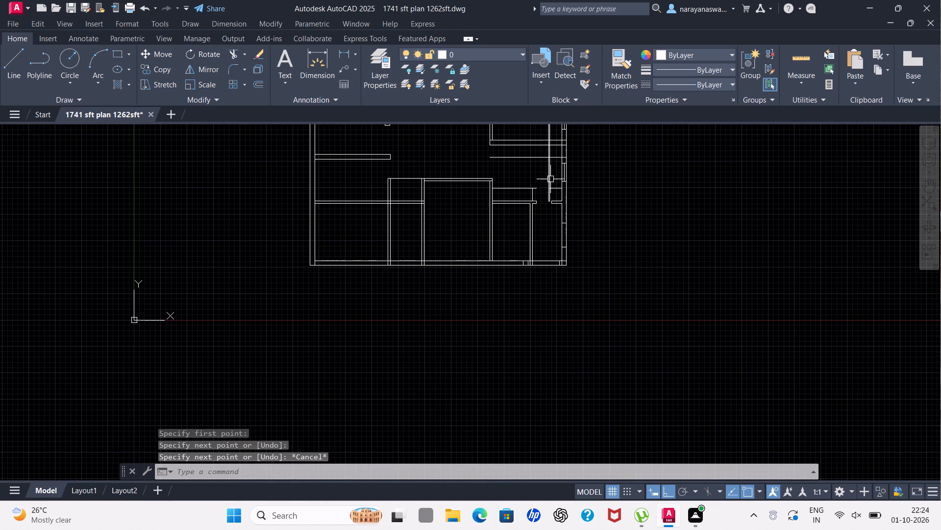
scroll(627, 177, "up", 1)
scroll(627, 177, "down", 2)
scroll(612, 161, "up", 2)
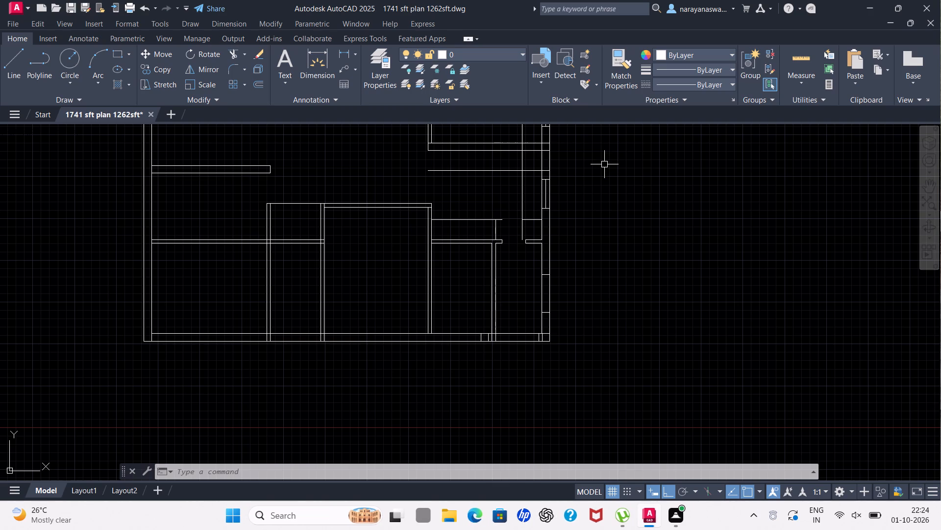
scroll(515, 193, "up", 1)
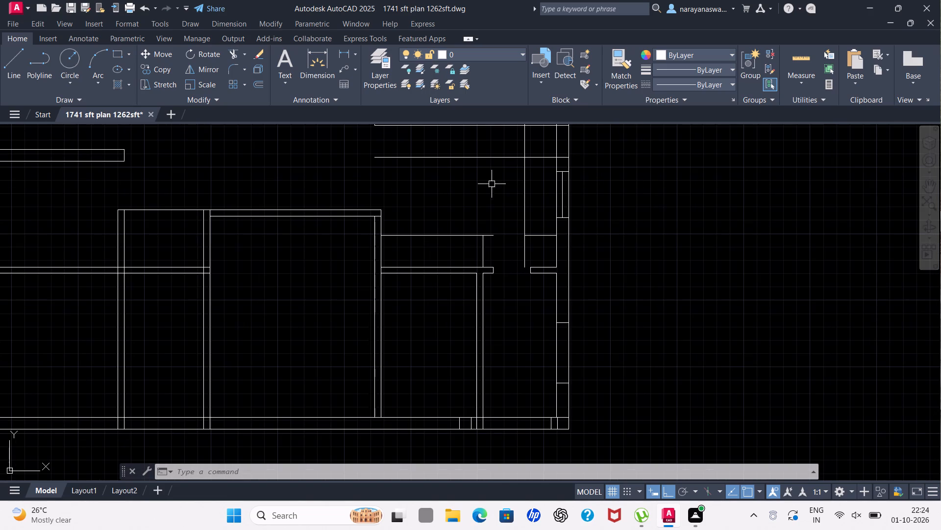
left_click(6, 56)
scroll(551, 260, "up", 1)
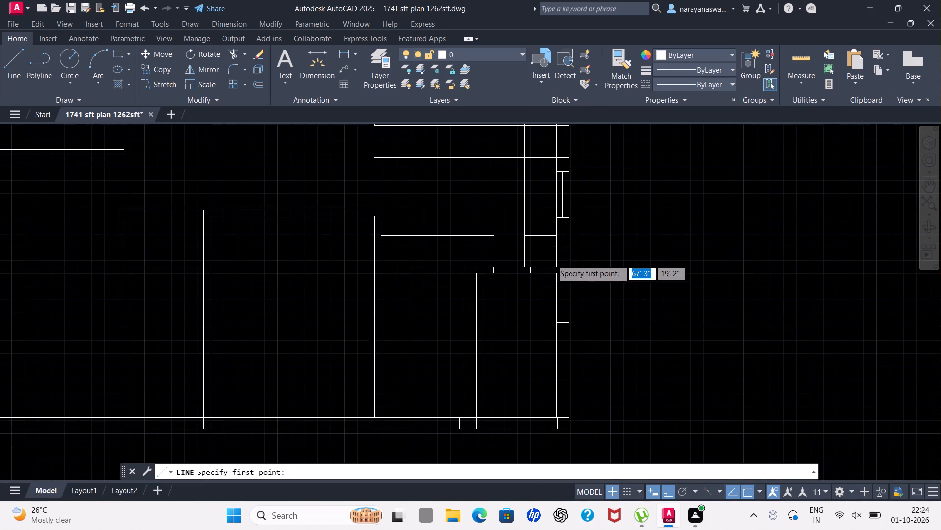
scroll(517, 266, "up", 3)
left_click(513, 282)
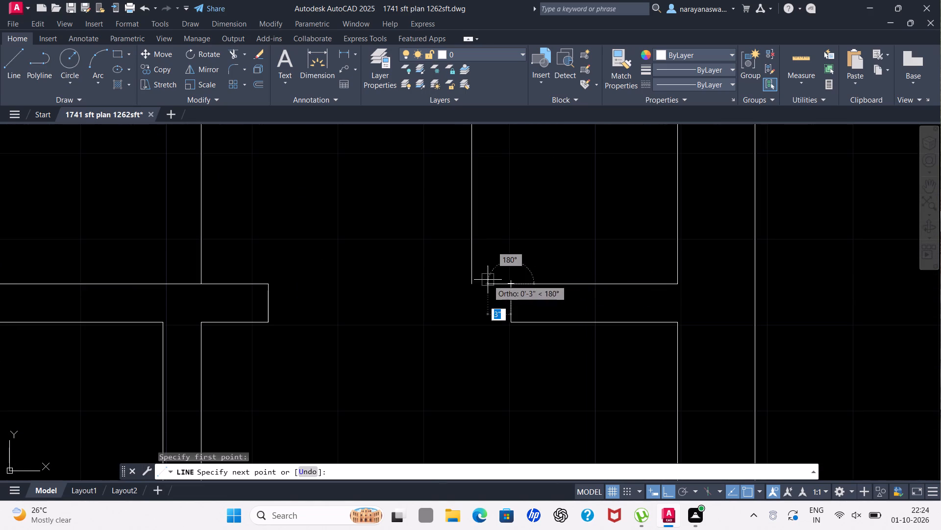
left_click(472, 283)
key("Escape")
Draw a short vertical line from the cross wall's lower face down to the 2' offset line, near its left end.
scroll(480, 280, "down", 3)
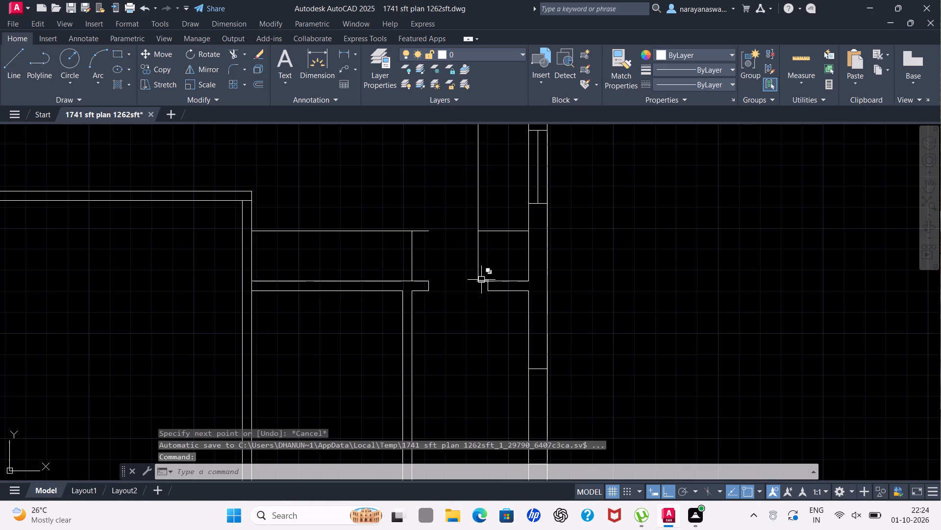
scroll(493, 261, "down", 2)
scroll(399, 194, "up", 1)
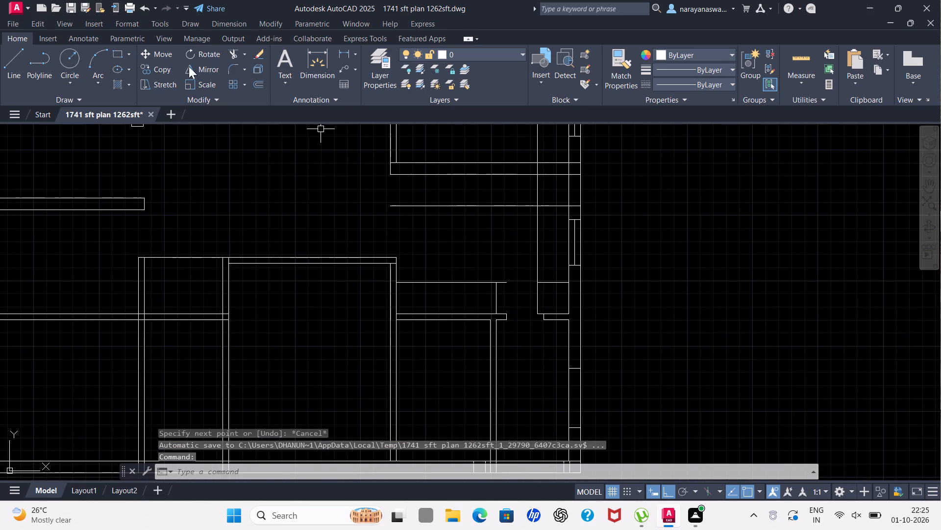
left_click(14, 59)
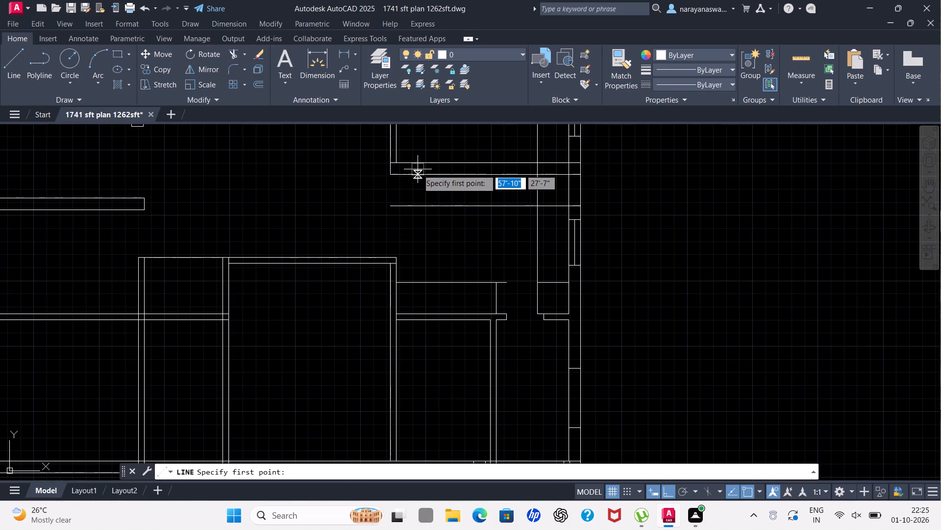
scroll(418, 170, "up", 2)
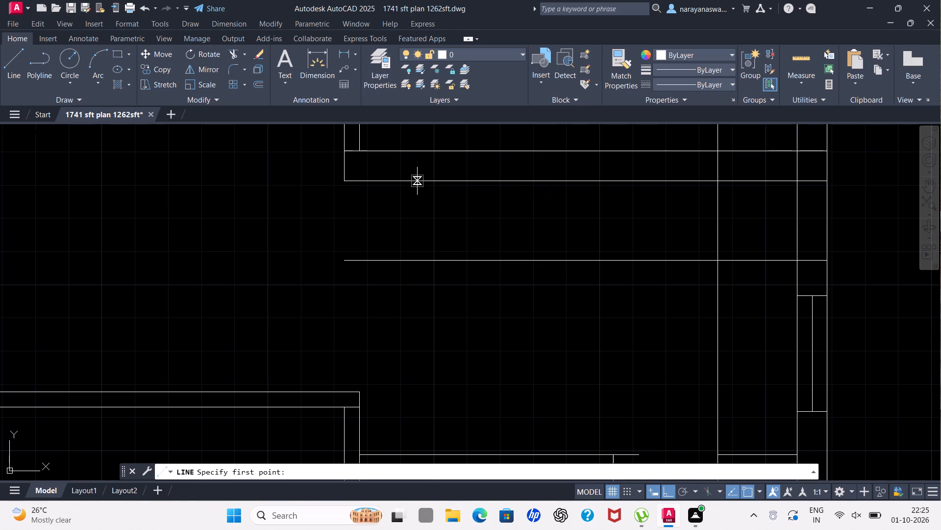
scroll(418, 180, "down", 3)
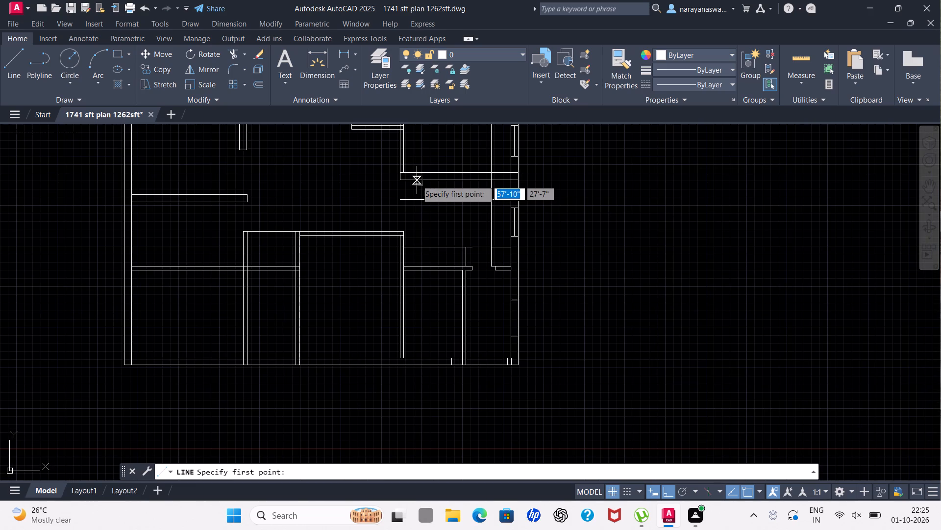
scroll(417, 180, "up", 1)
left_click(417, 180)
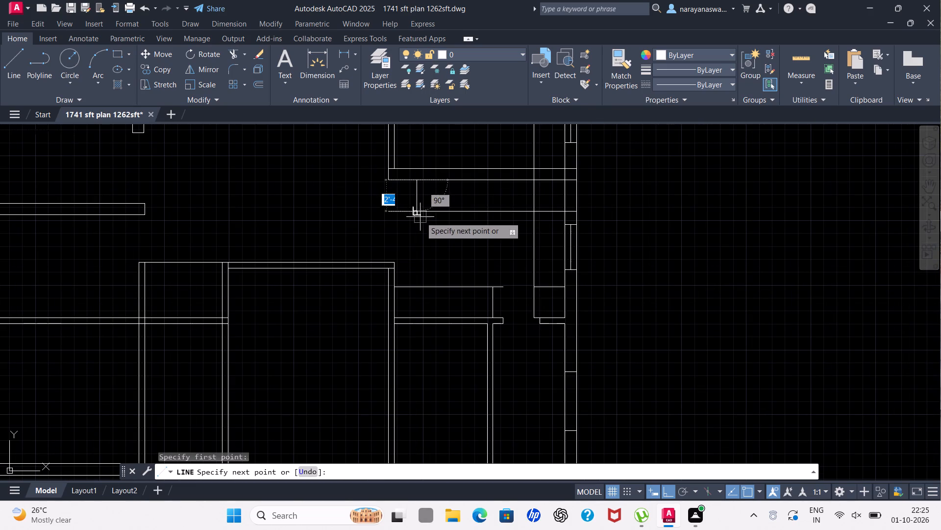
left_click(419, 214)
key("Escape")
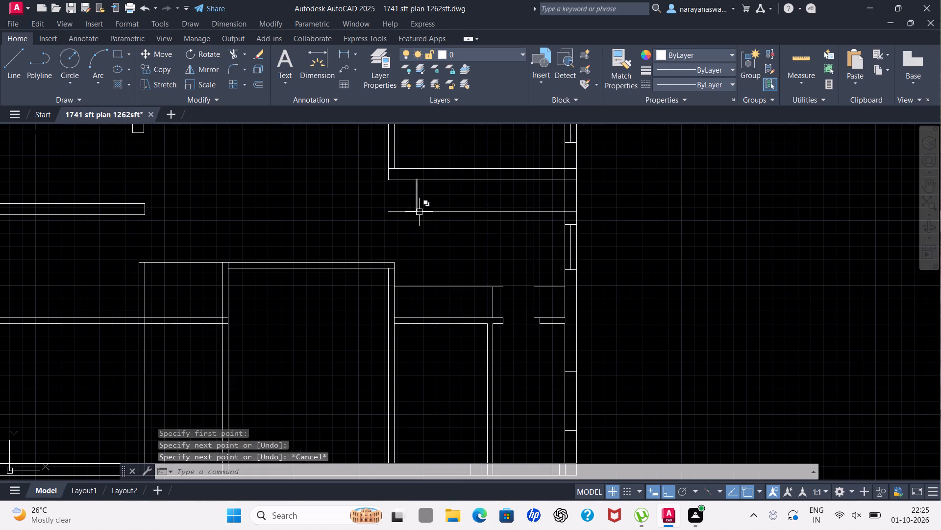
Trim the 2' offset line's overhang to the left of the new short vertical line.
scroll(419, 212, "down", 2)
scroll(408, 208, "up", 1)
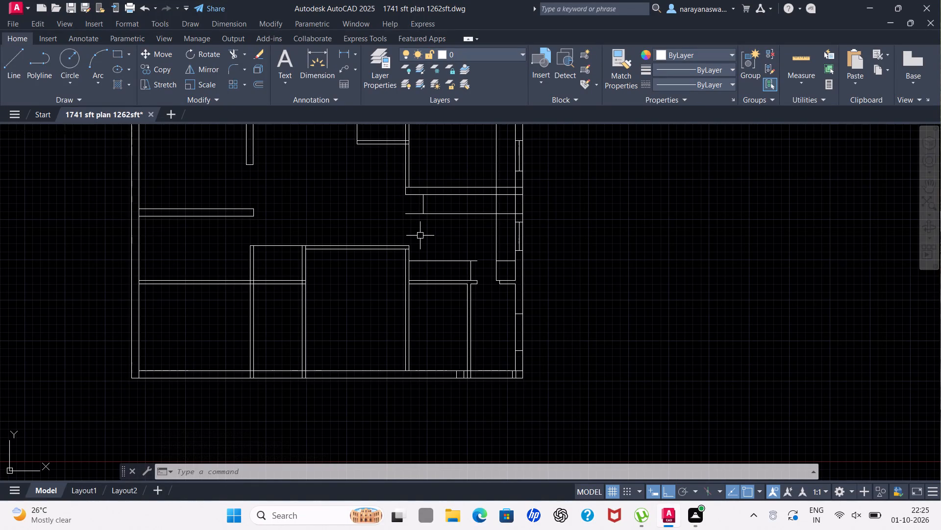
key("t")
key("r")
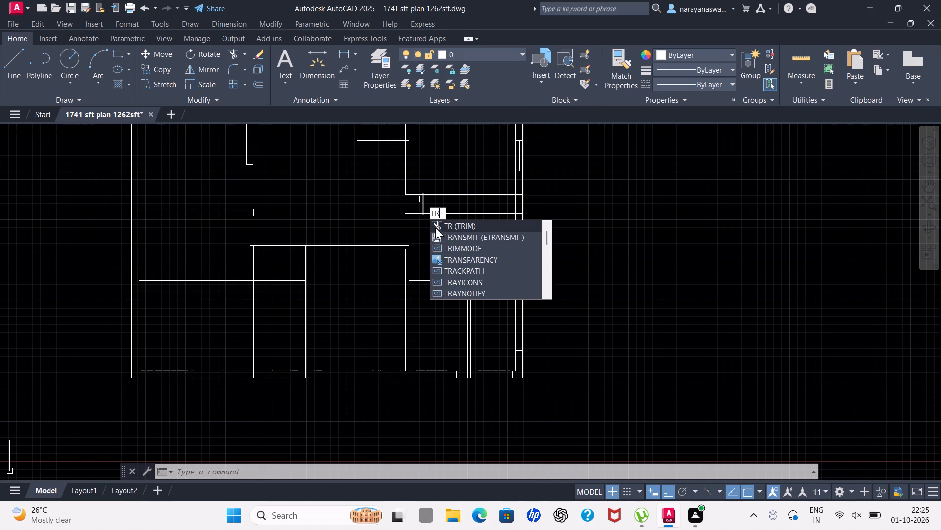
left_click(448, 225)
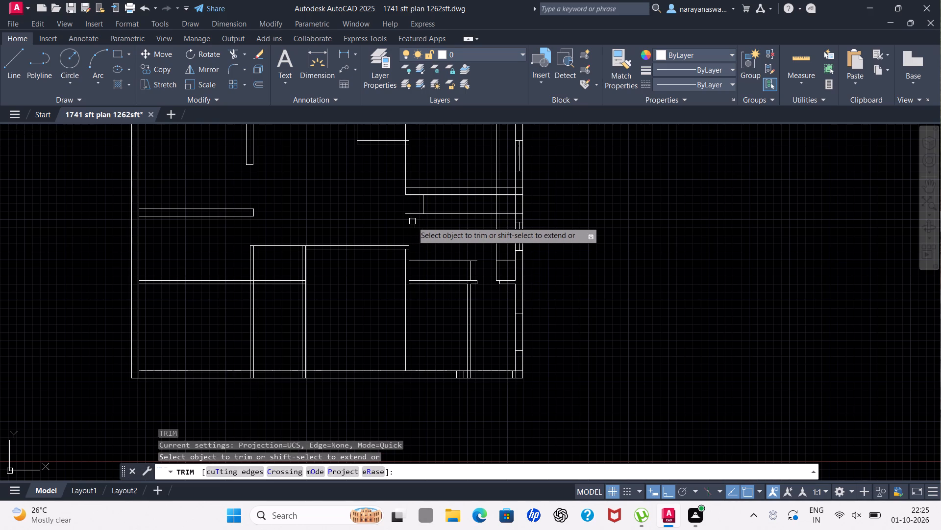
left_click_drag(412, 221, 408, 208)
key("Escape")
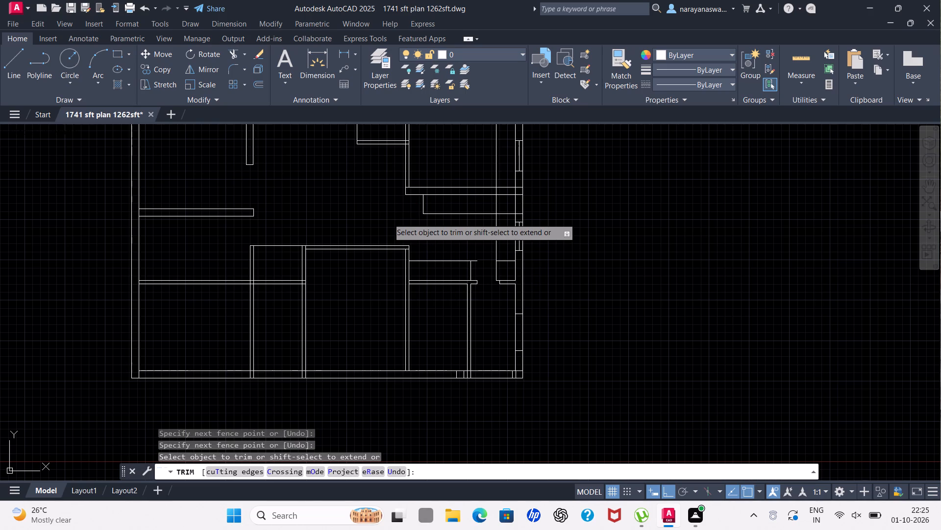
Draw a wall stub continuing the vertical wall below the cross wall down to the offset line's level, closed across its lower end.
scroll(385, 188, "up", 2)
scroll(387, 191, "down", 2)
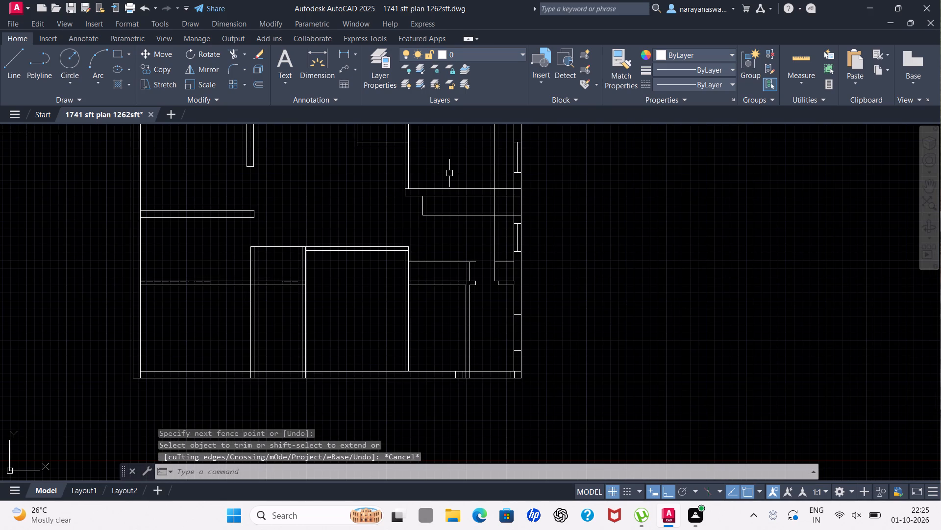
scroll(450, 174, "down", 1)
scroll(443, 185, "up", 1)
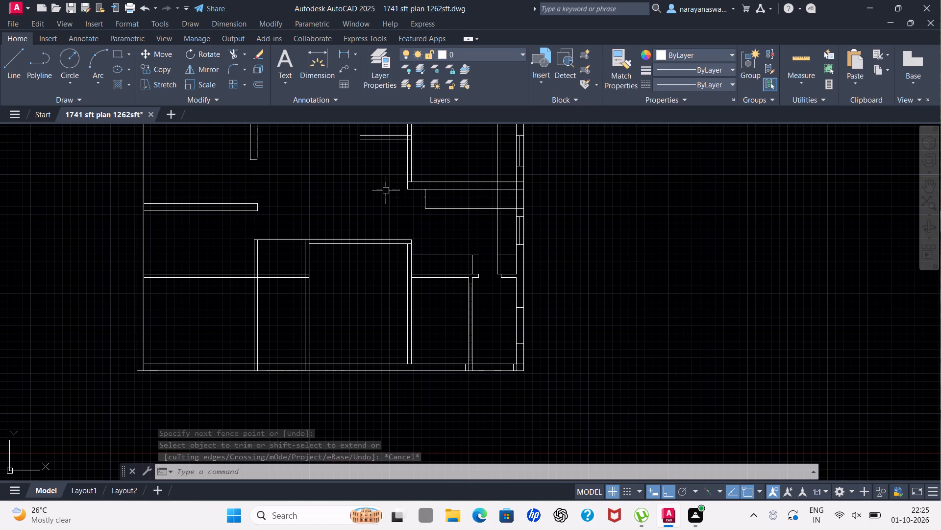
scroll(448, 208, "up", 1)
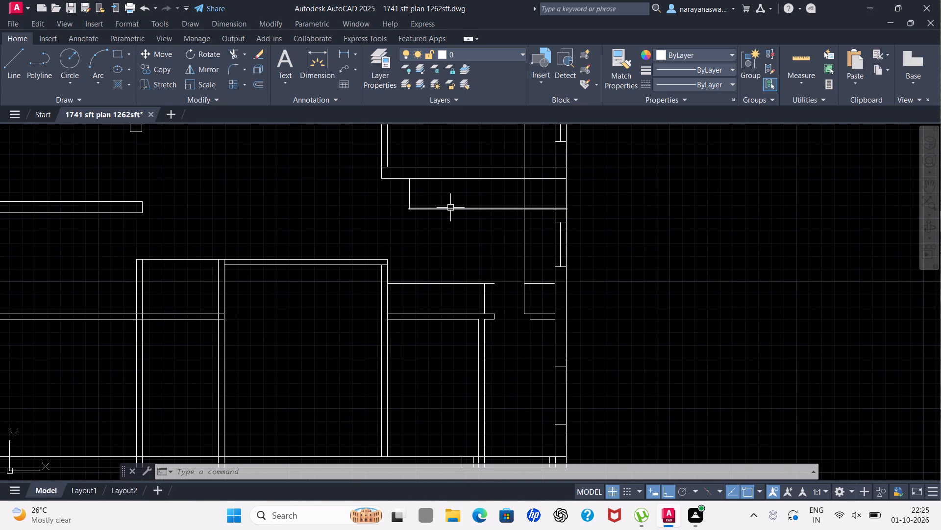
left_click(10, 62)
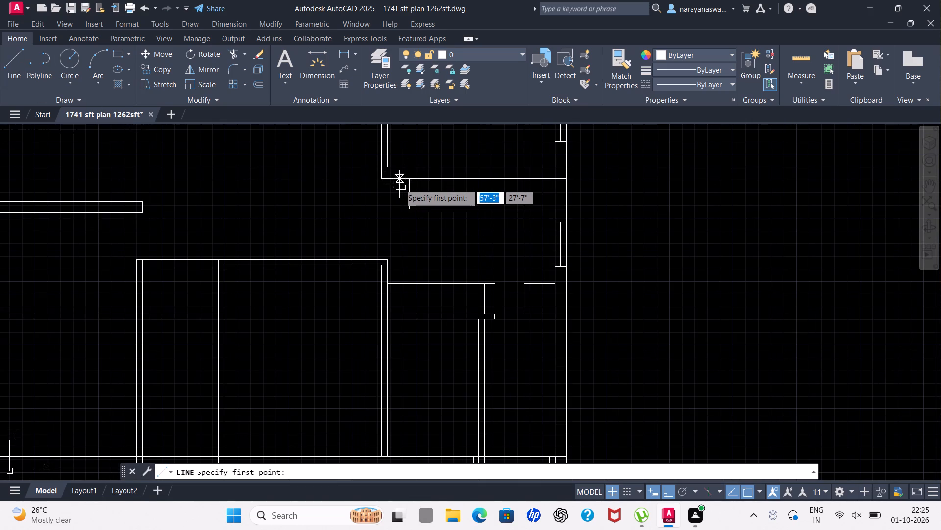
scroll(400, 187, "down", 2)
scroll(385, 177, "up", 2)
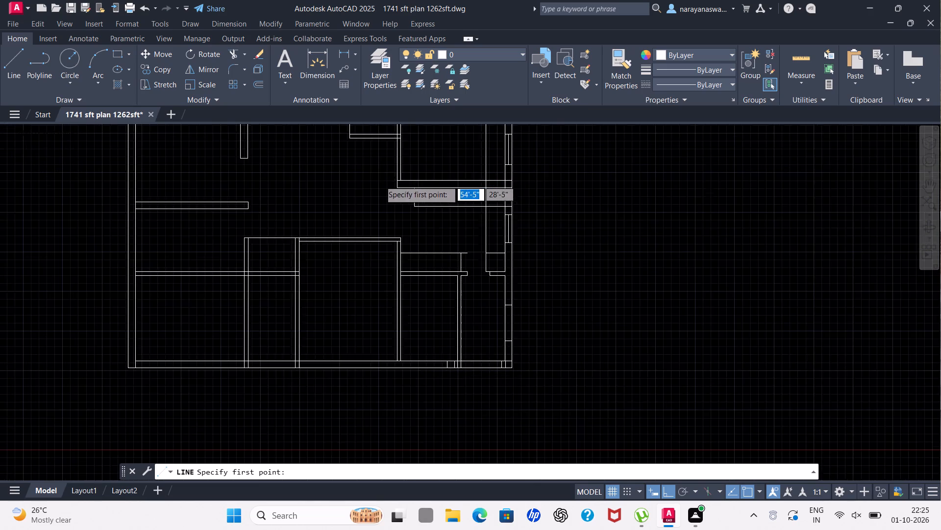
scroll(417, 185, "up", 2)
left_click(402, 177)
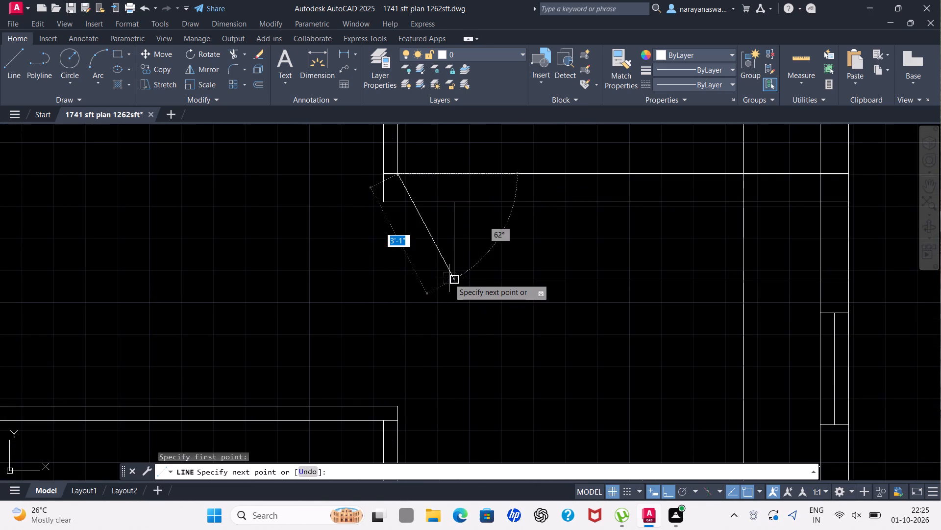
left_click(398, 279)
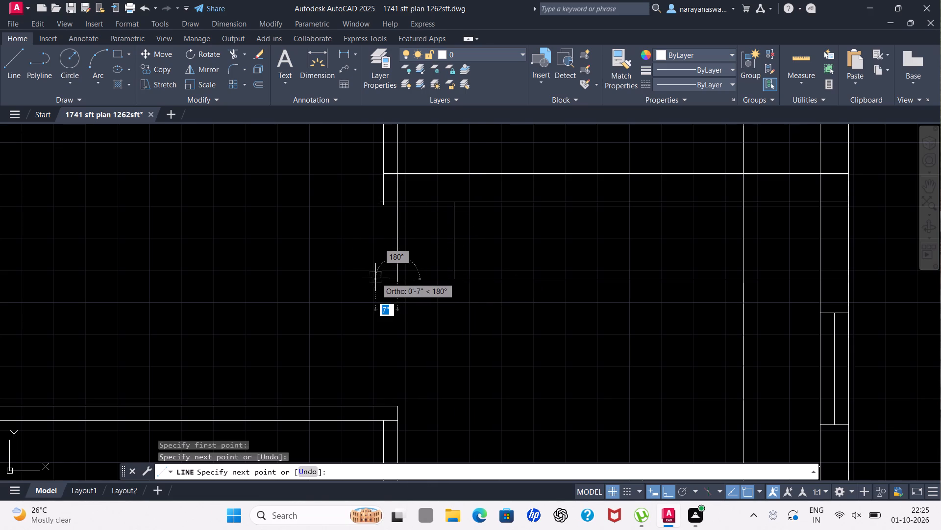
left_click(385, 276)
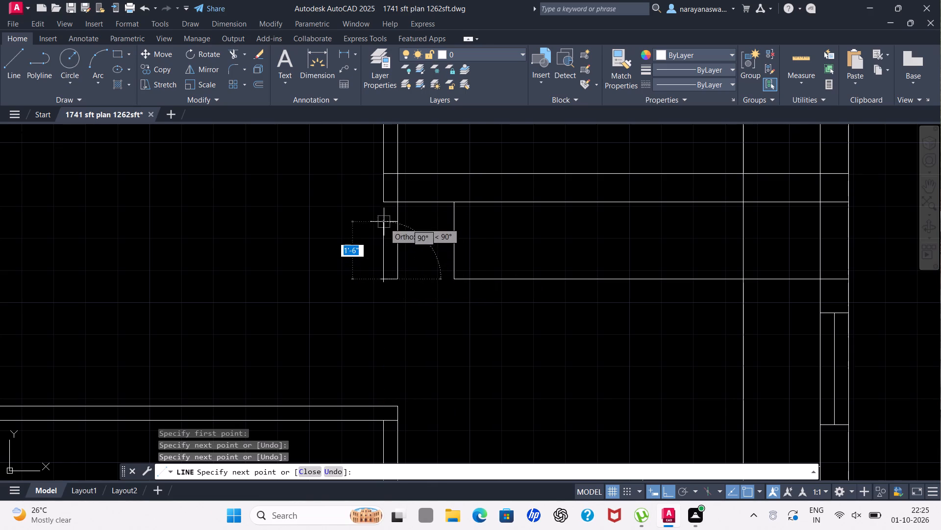
left_click(382, 203)
key("Escape")
scroll(388, 208, "down", 2)
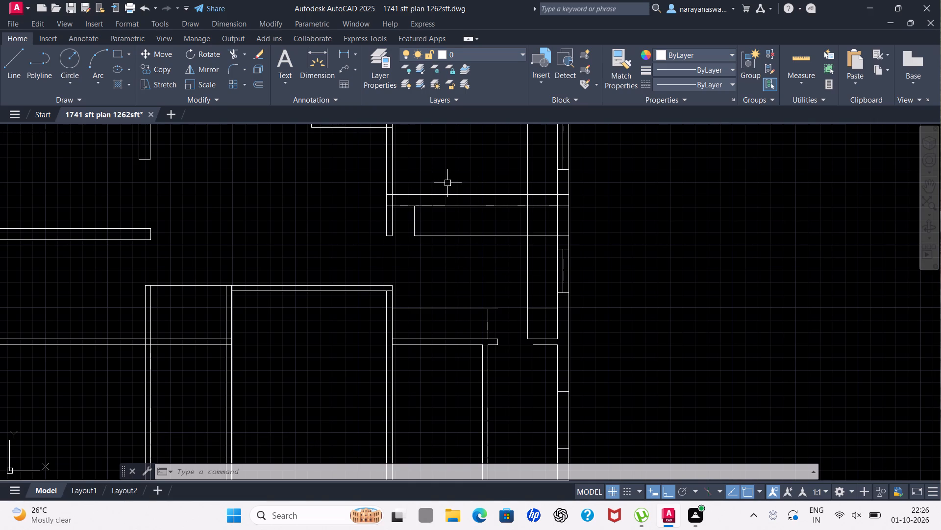
Trim the vertical offset line above the cross wall and the short horizontal offset line beside the right outer wall.
scroll(451, 185, "up", 1)
scroll(452, 185, "down", 1)
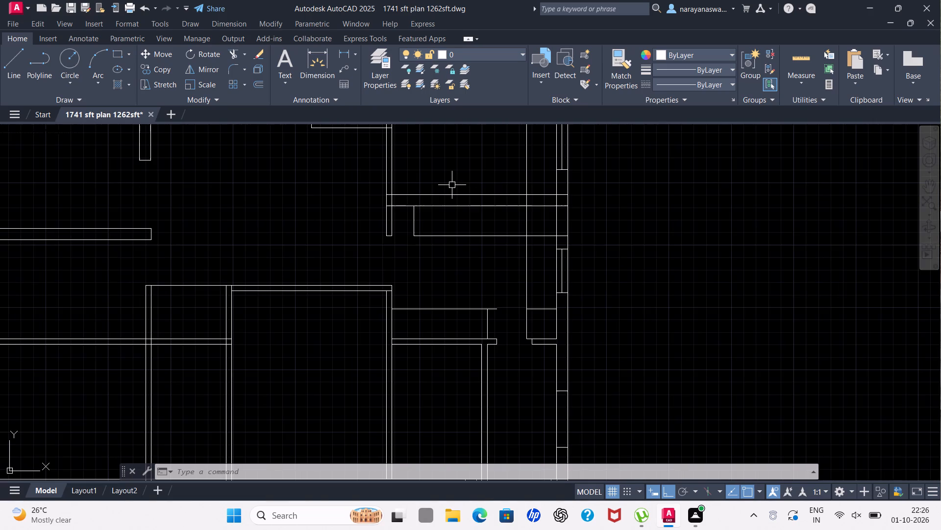
key("t")
key("r")
left_click(633, 262)
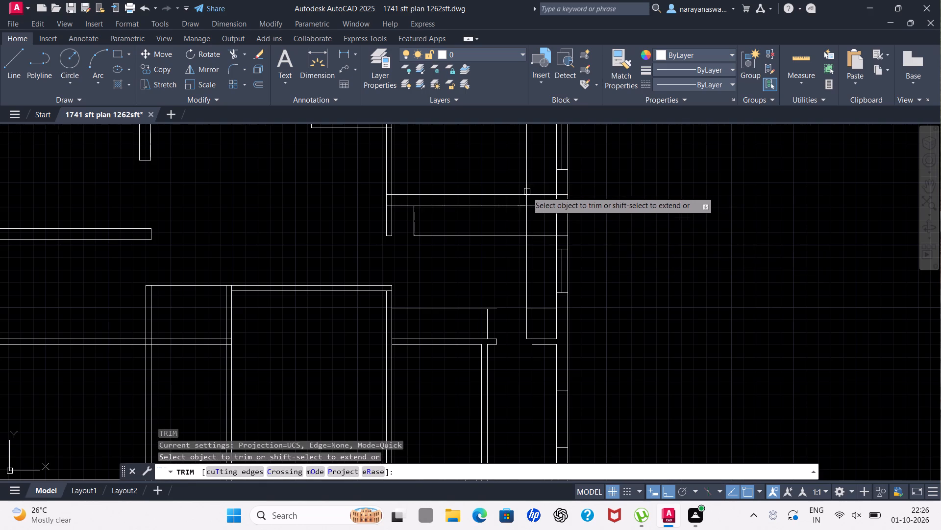
scroll(527, 191, "down", 1)
left_click(524, 172)
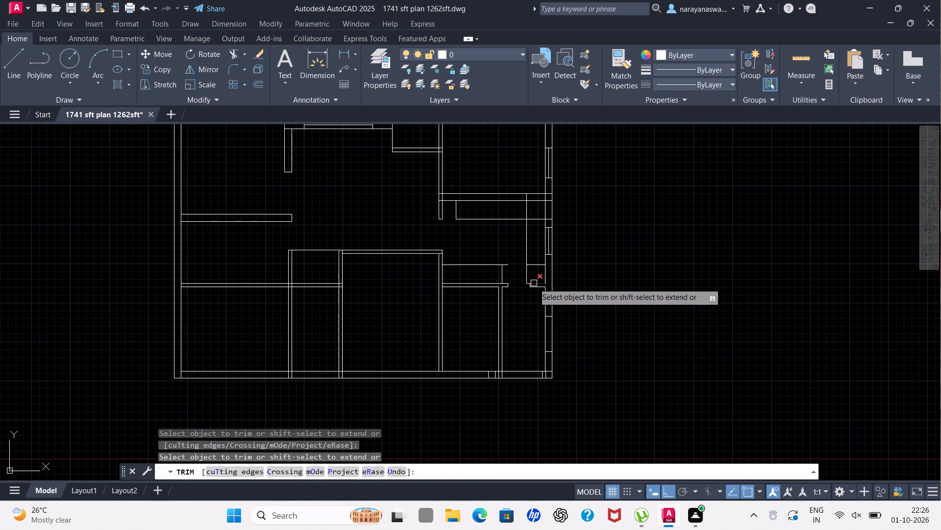
scroll(535, 276, "up", 2)
left_click_drag(538, 265, 538, 216)
scroll(538, 206, "down", 2)
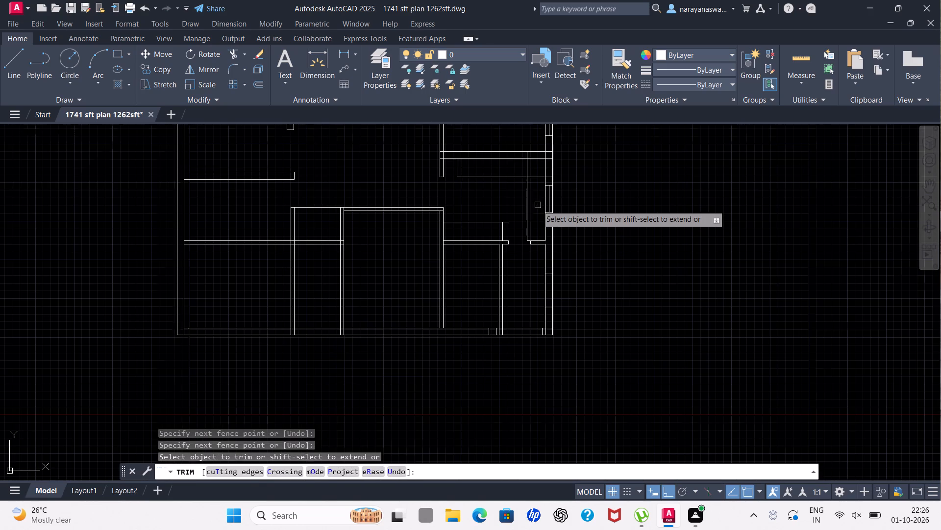
Trim the crossing offset lines beyond their shared corner near the right outer wall, including the vertical remnant inside the cross wall.
left_click_drag(538, 191, 535, 185)
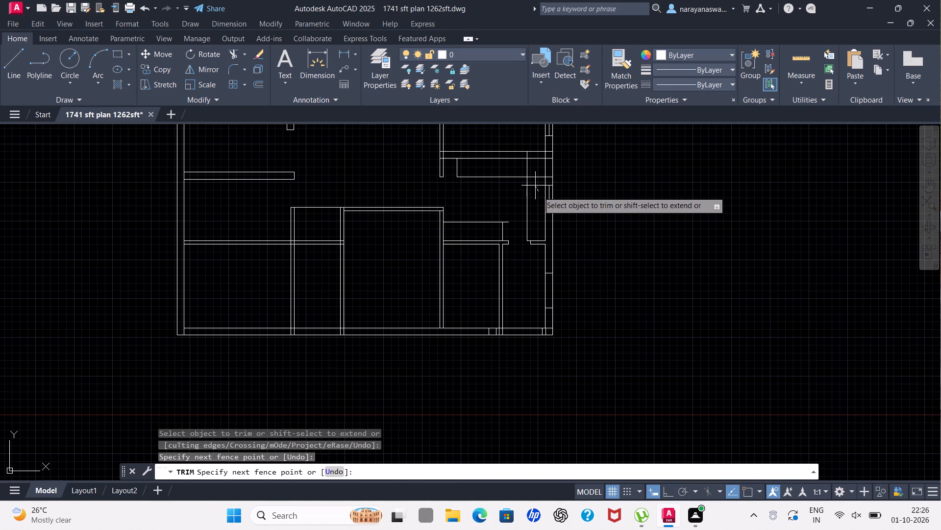
left_click_drag(535, 185, 532, 170)
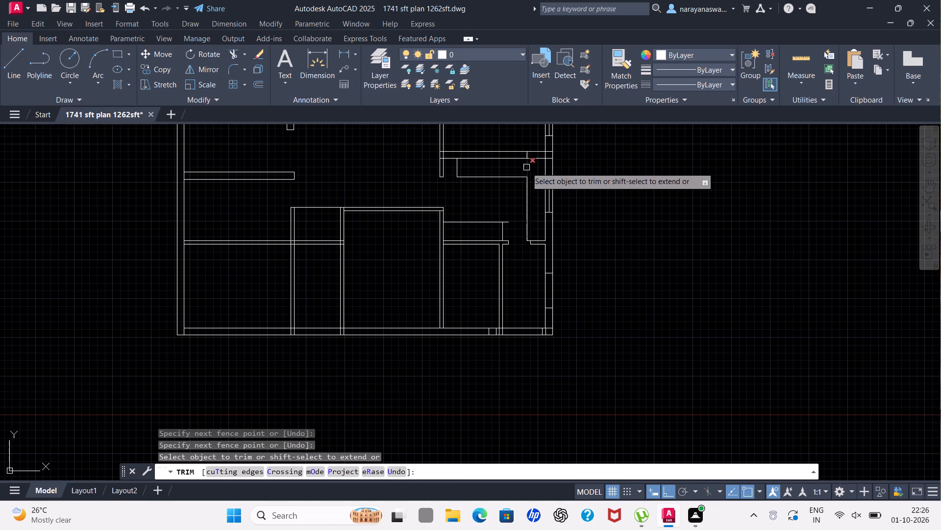
left_click(526, 167)
scroll(527, 159, "up", 3)
left_click(514, 145)
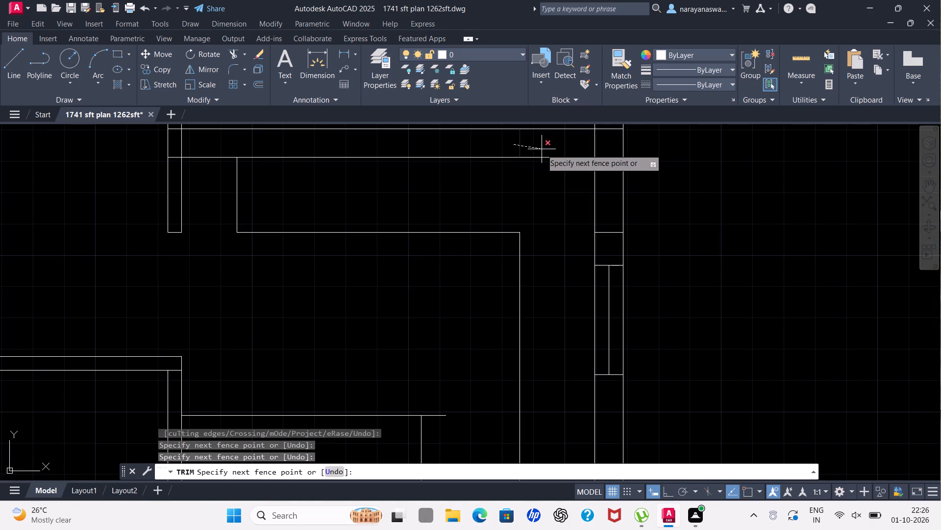
left_click(523, 142)
scroll(522, 142, "down", 3)
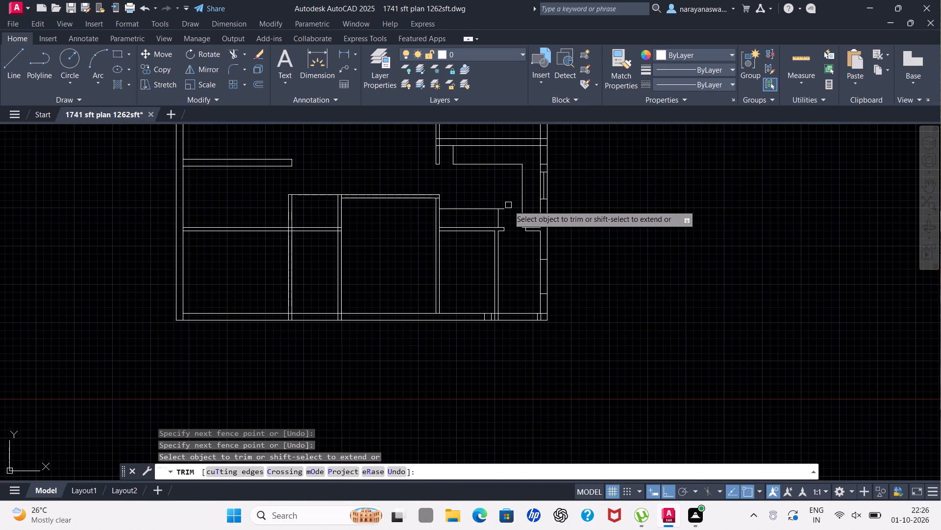
Trim the lower horizontal offset line's overhang to the right of the short vertical line above the partition.
scroll(506, 212, "up", 2)
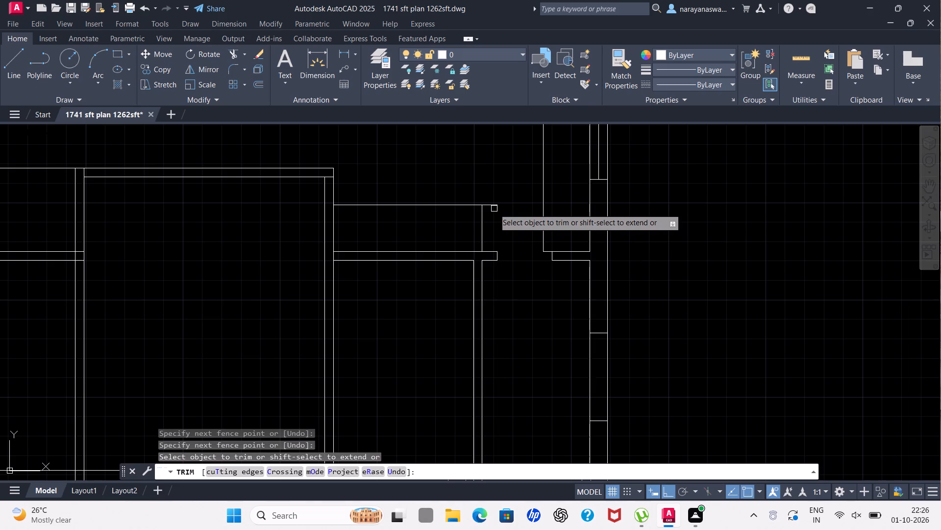
left_click_drag(494, 209, 489, 206)
left_click(502, 196)
scroll(502, 196, "down", 1)
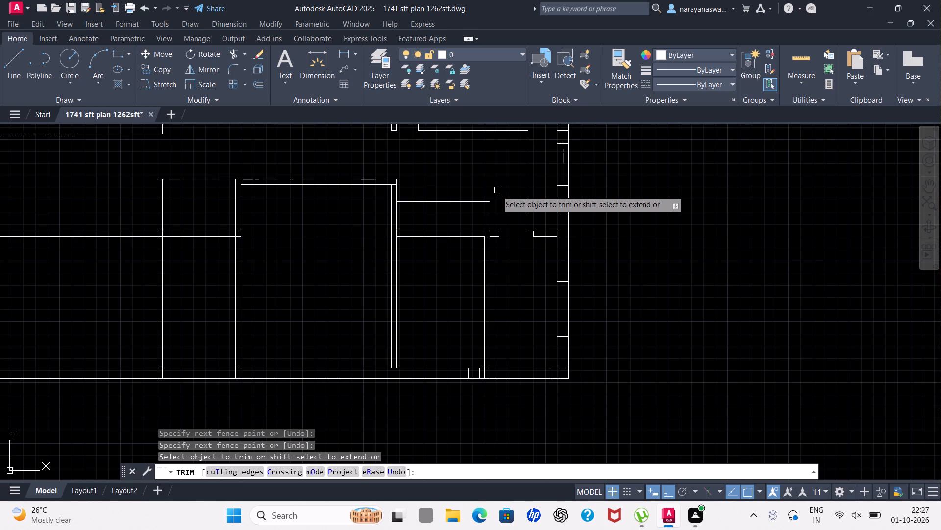
key("Escape")
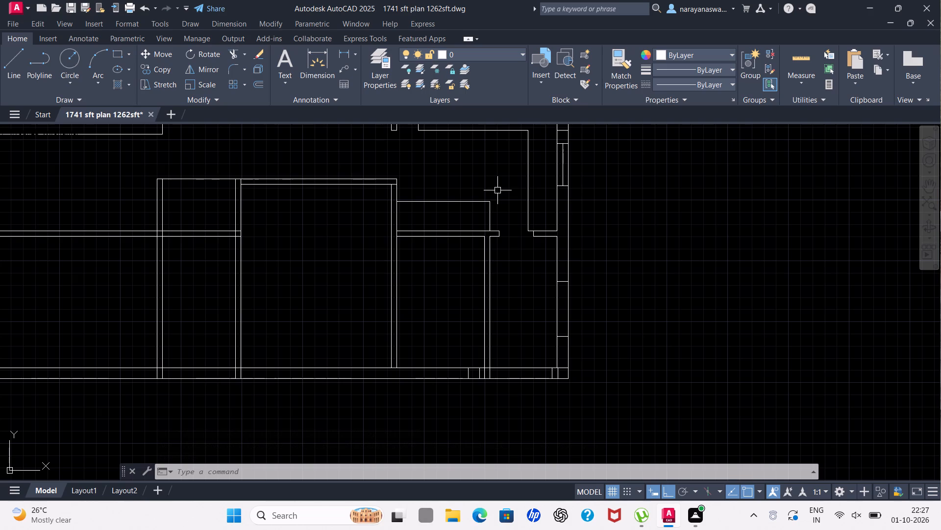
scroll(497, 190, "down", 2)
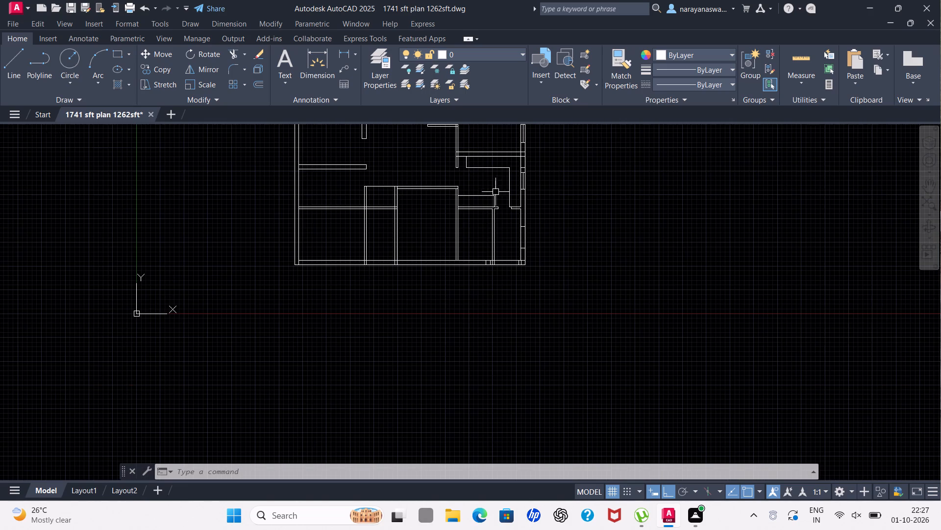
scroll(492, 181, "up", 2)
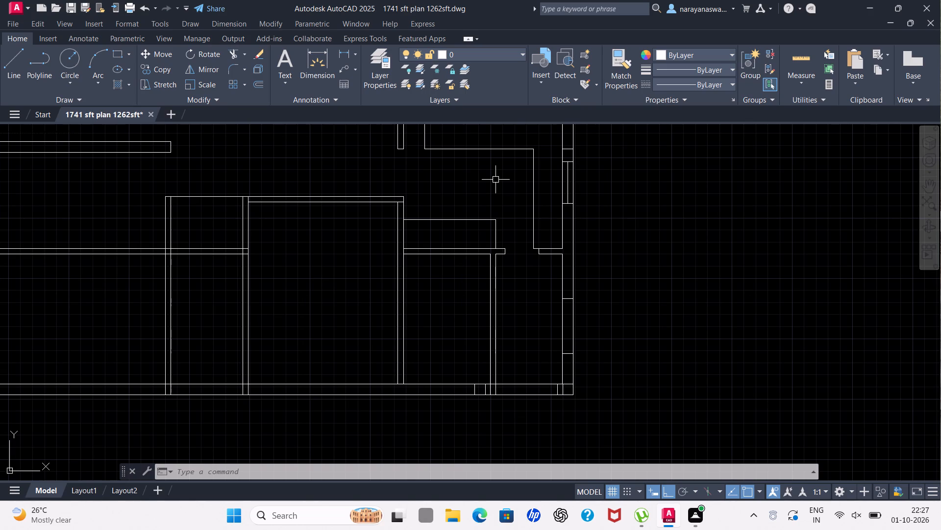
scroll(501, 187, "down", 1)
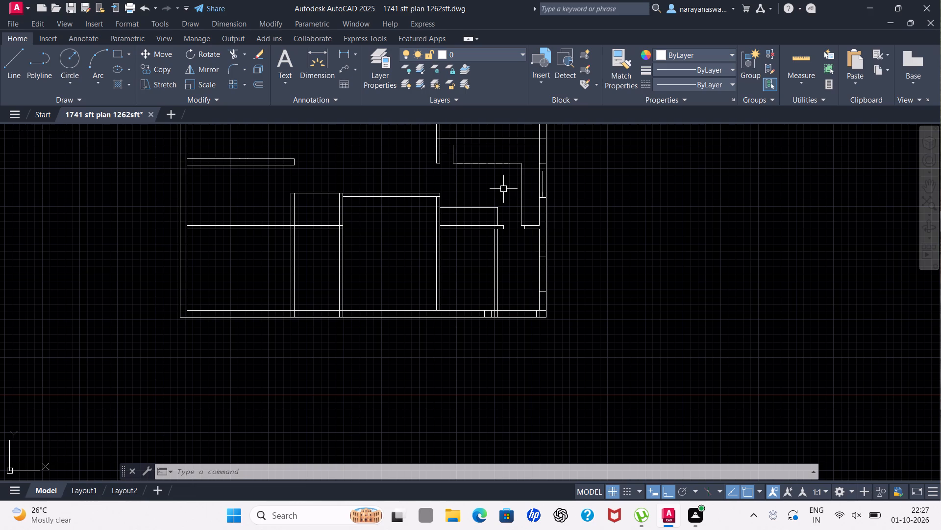
Trim all four line segments inside the crossing of the lower-left horizontal partition and the vertical partition to open the wall junction.
scroll(503, 198, "down", 3)
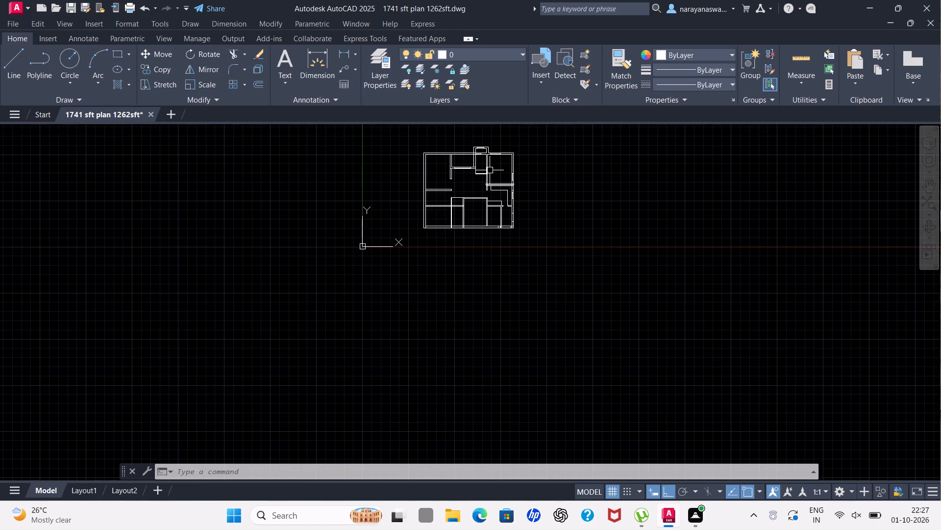
scroll(443, 153, "up", 3)
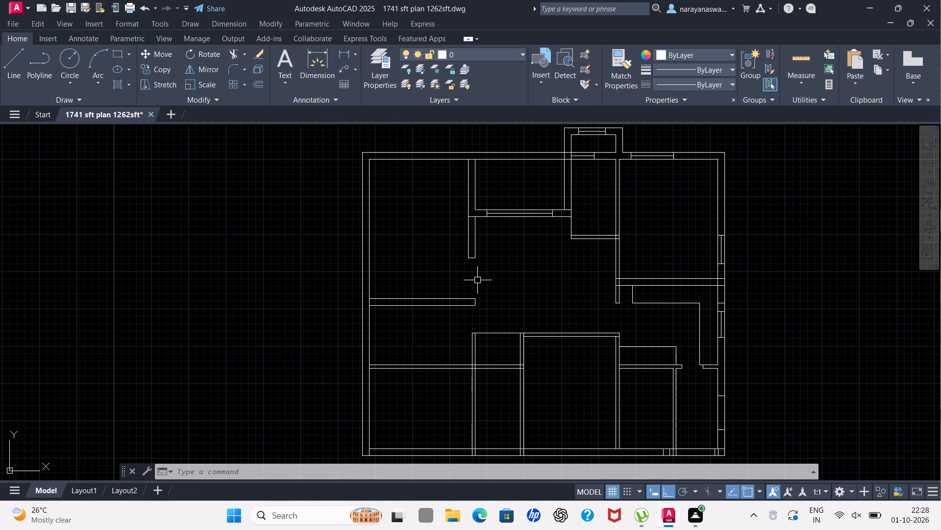
scroll(483, 278, "down", 1)
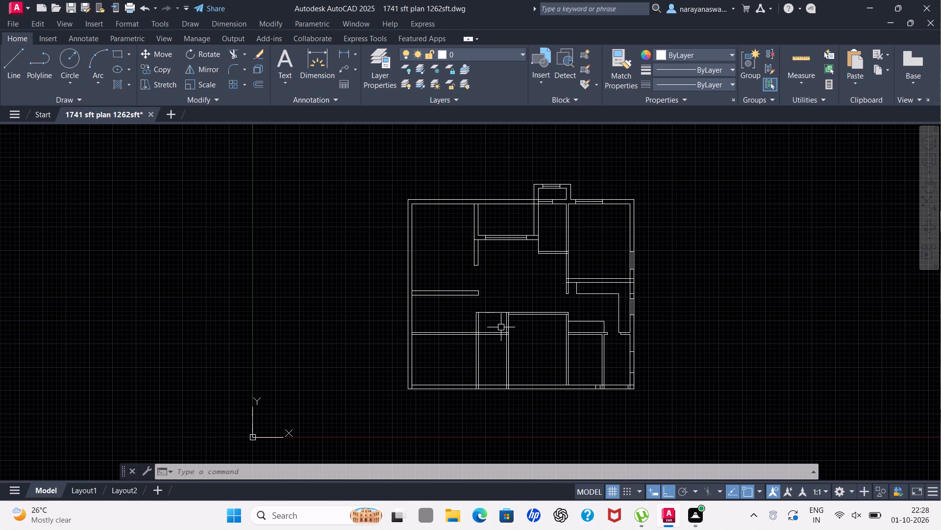
scroll(501, 327, "up", 1)
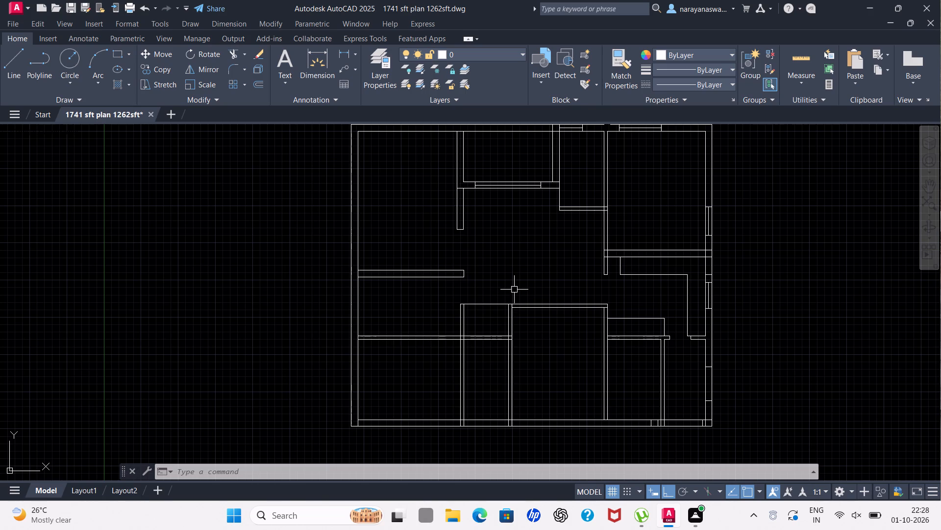
scroll(494, 302, "up", 1)
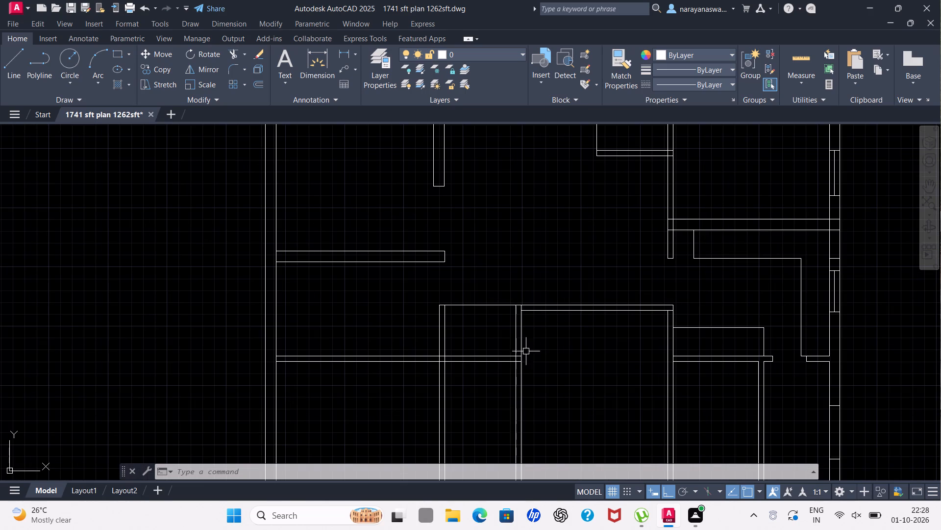
scroll(485, 367, "up", 1)
key("t")
key("r")
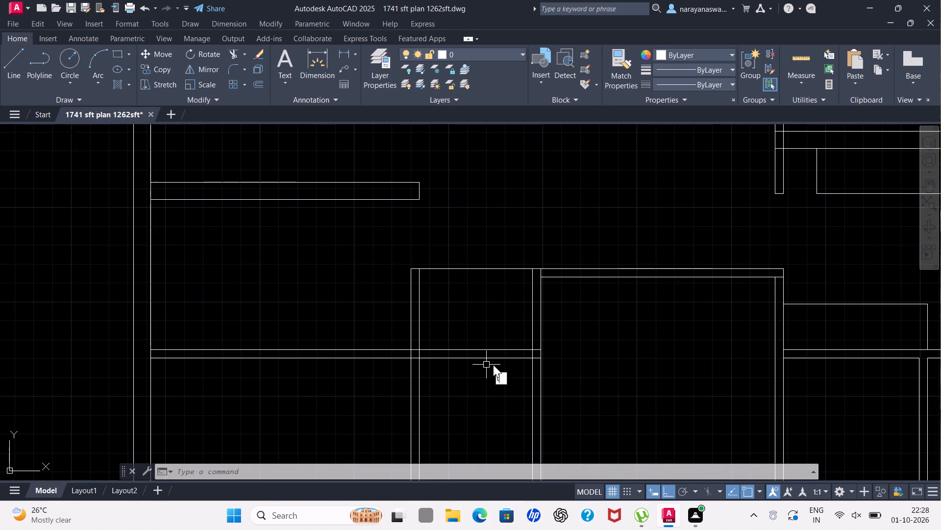
left_click(515, 386)
scroll(434, 365, "up", 2)
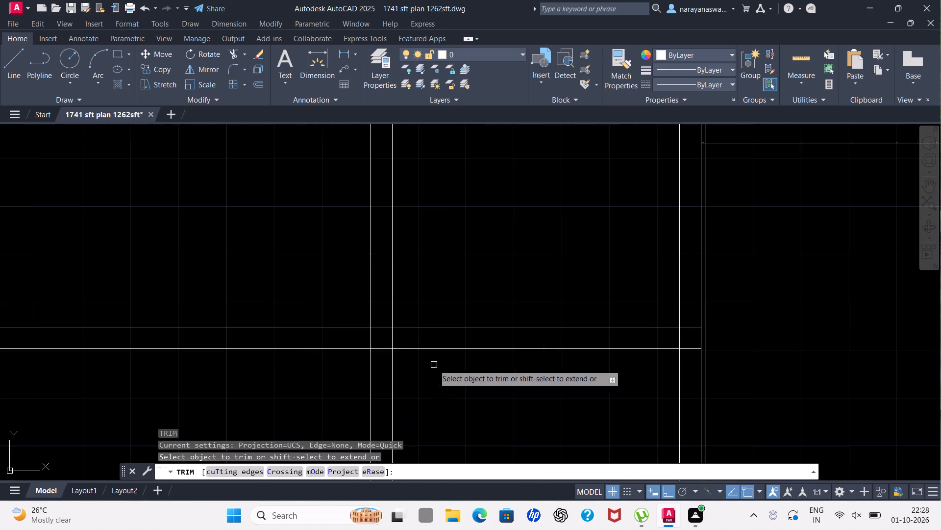
left_click_drag(379, 354, 384, 326)
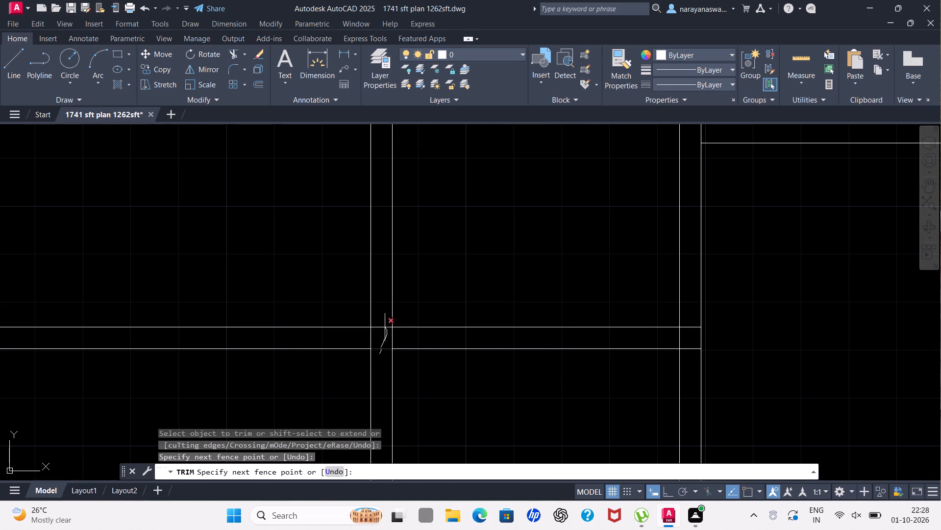
left_click_drag(384, 326, 377, 320)
left_click_drag(368, 336, 386, 336)
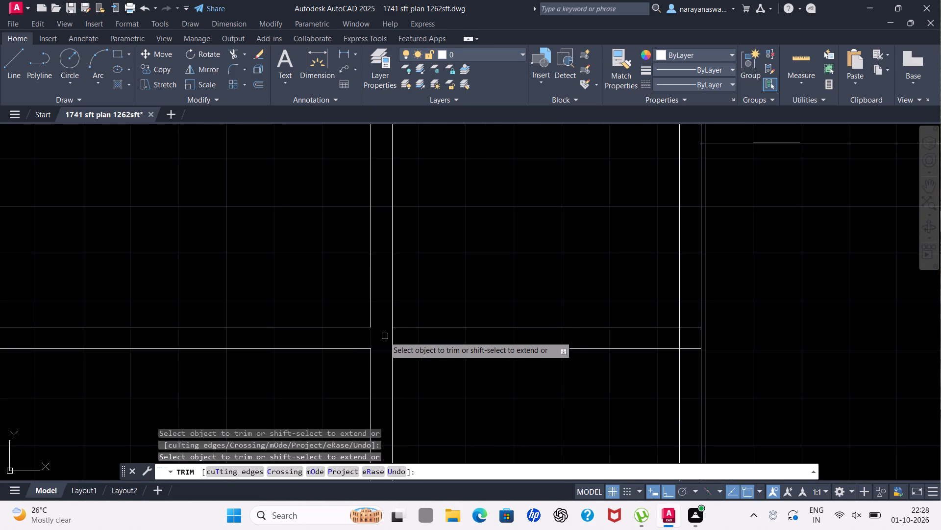
left_click_drag(386, 336, 399, 338)
left_click_drag(399, 338, 389, 338)
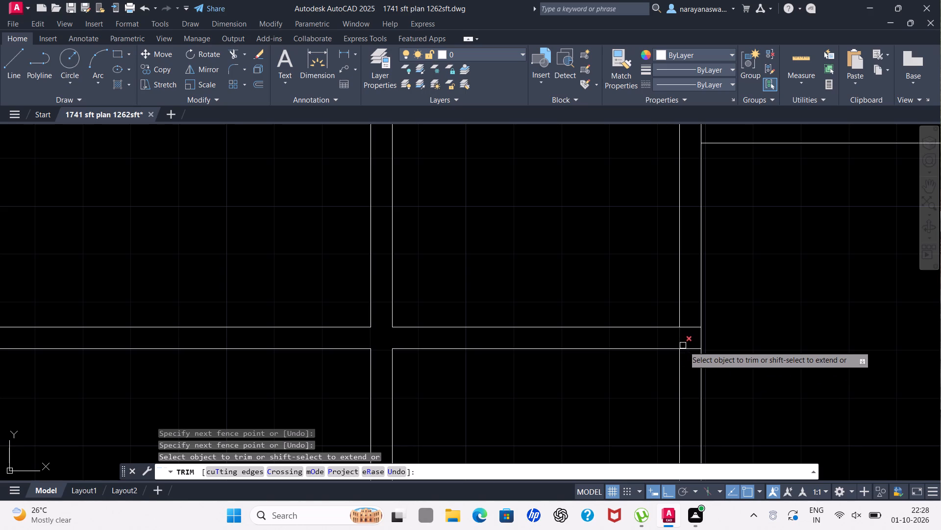
Trim the overlapping lines where the same horizontal partition's right end meets the next vertical wall, leaving an open T-junction.
scroll(689, 353, "up", 1)
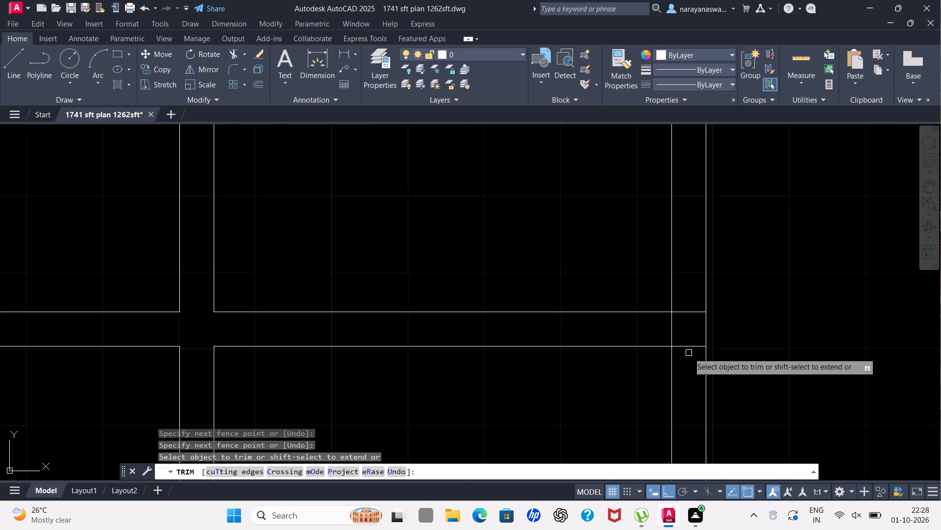
left_click_drag(689, 353, 689, 304)
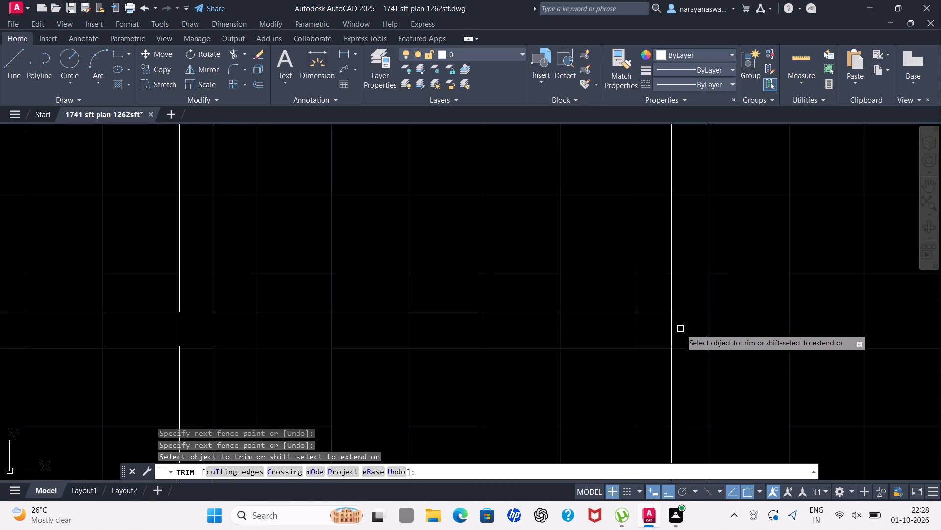
left_click_drag(680, 329, 647, 329)
Trim the left outer wall's inner line between the two faces of the lower horizontal partition.
scroll(647, 328, "down", 1)
scroll(611, 330, "up", 2)
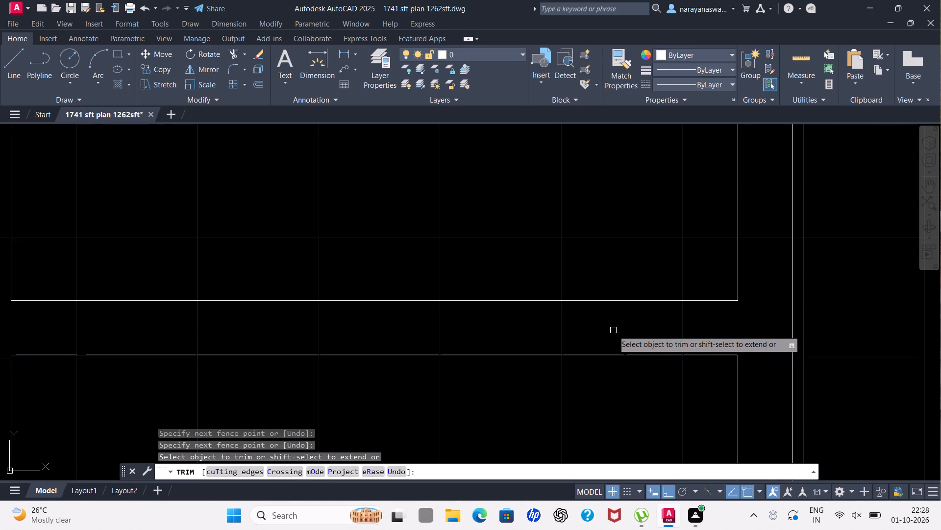
scroll(614, 322, "down", 2)
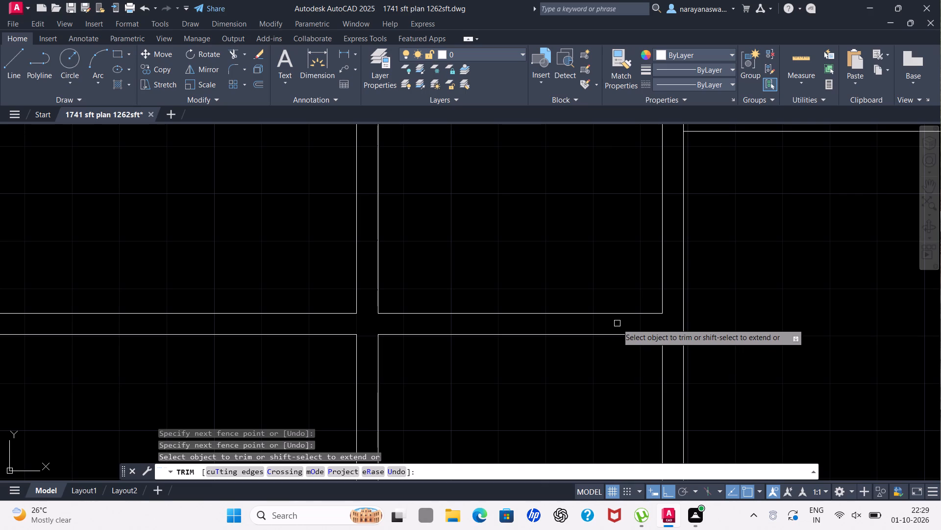
scroll(617, 323, "down", 1)
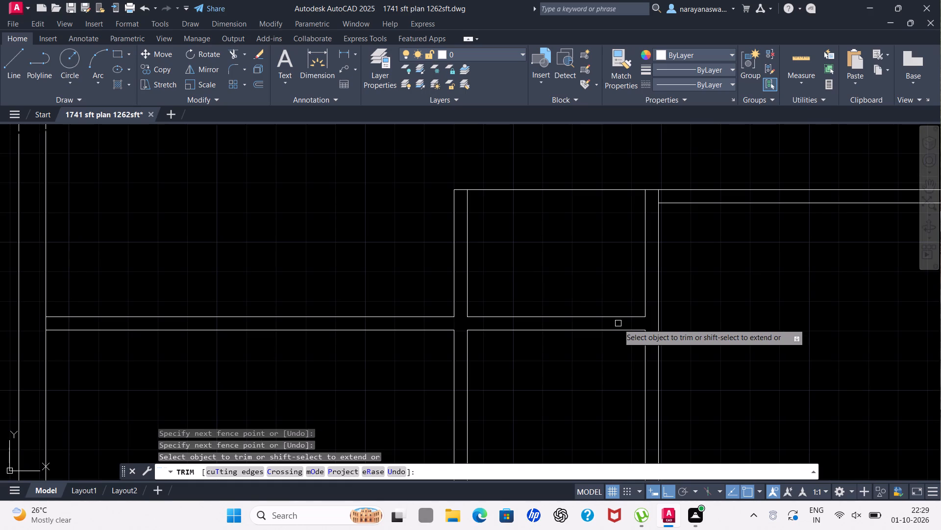
scroll(618, 323, "down", 1)
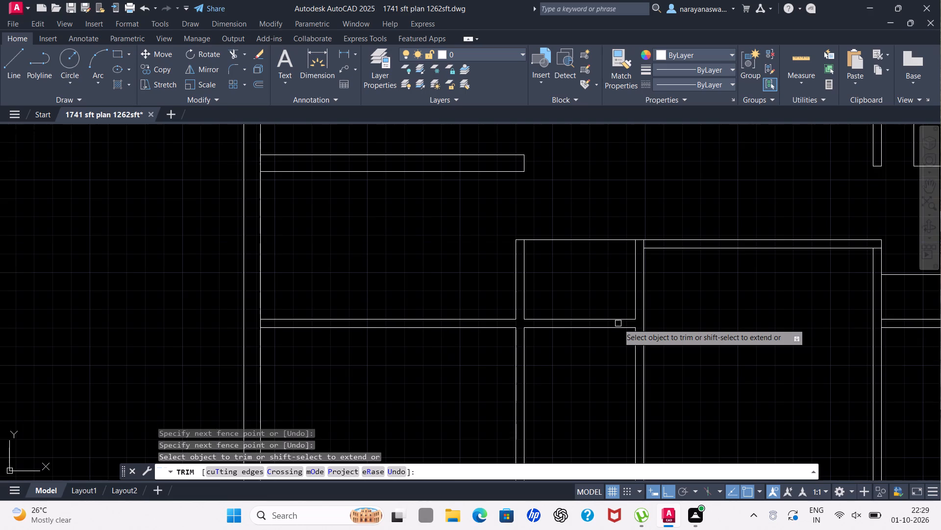
scroll(581, 318, "down", 3)
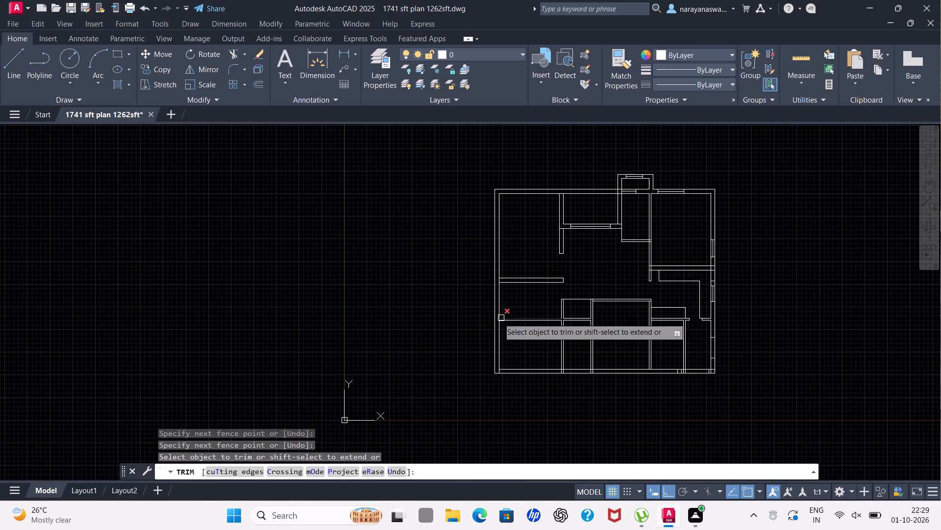
scroll(504, 319, "up", 3)
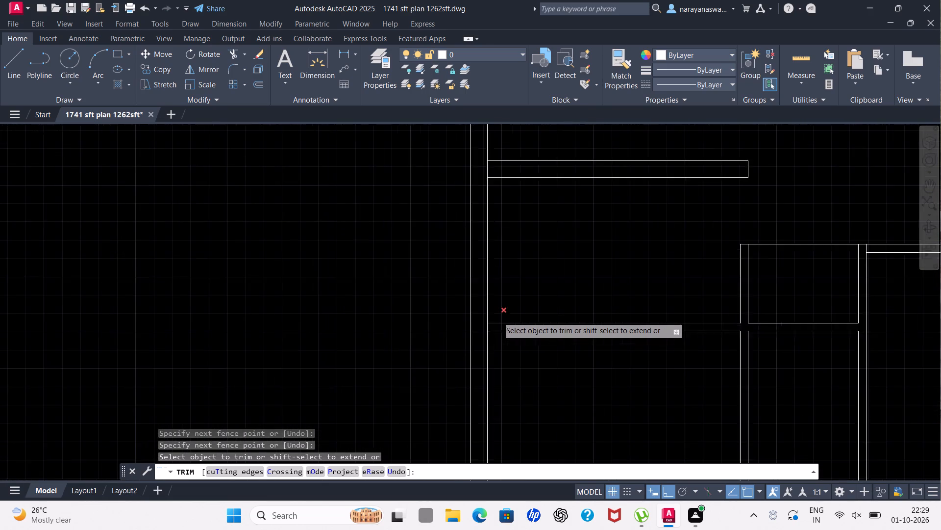
scroll(497, 317, "up", 1)
left_click(487, 333)
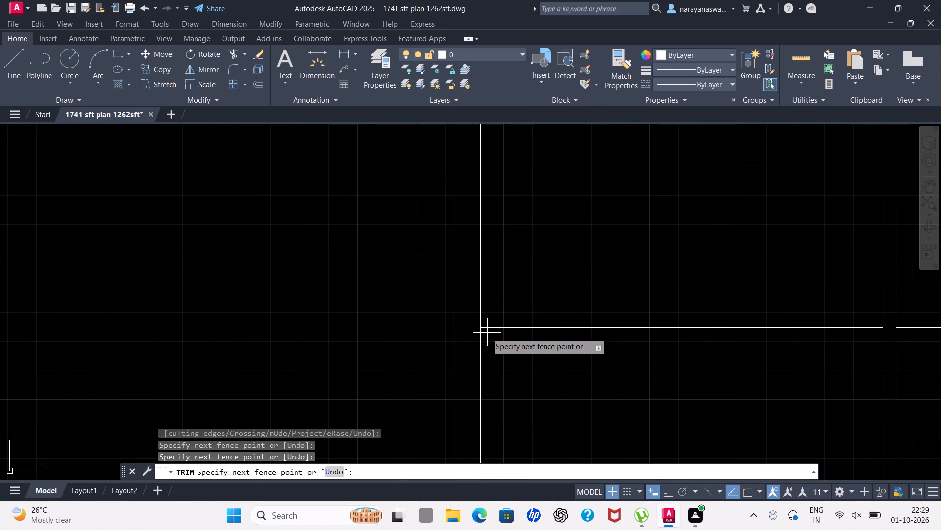
left_click(475, 334)
Trim the left outer wall's inner line between the two faces of the upper free-ended horizontal partition.
scroll(476, 336, "down", 2)
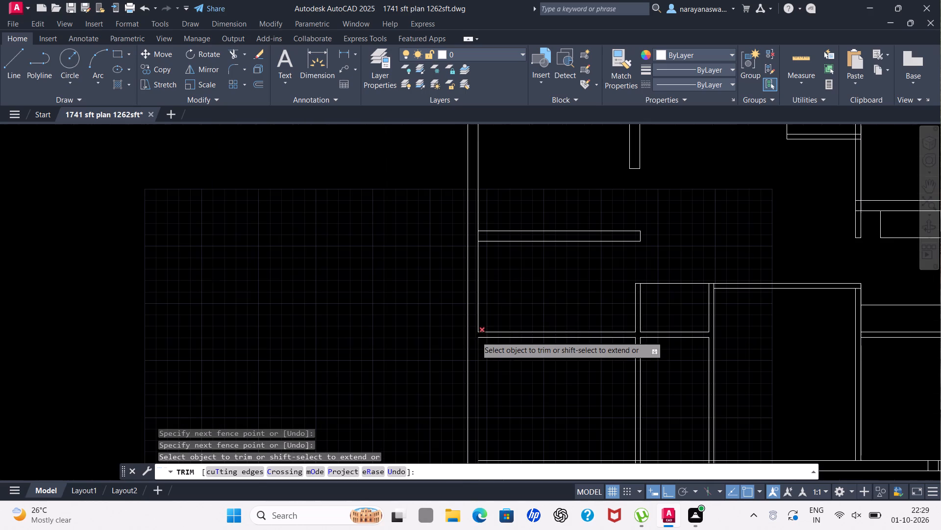
scroll(489, 237, "up", 2)
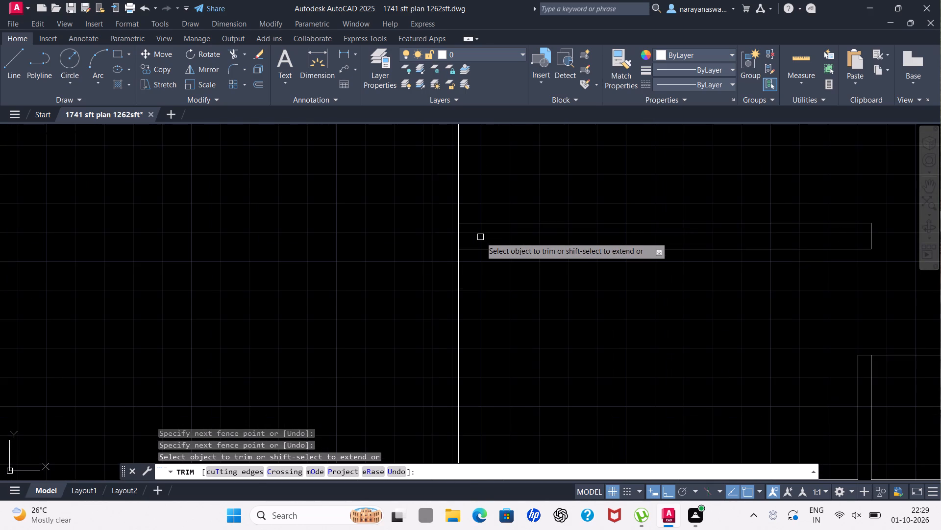
left_click(480, 237)
left_click(454, 238)
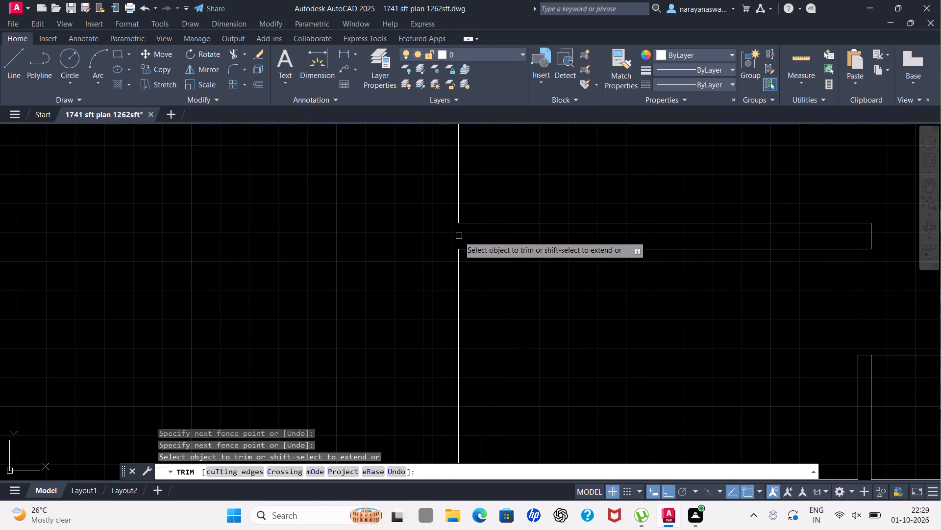
Examine the whole plan and its upper rooms for wall junctions that still need trimming.
scroll(459, 236, "down", 4)
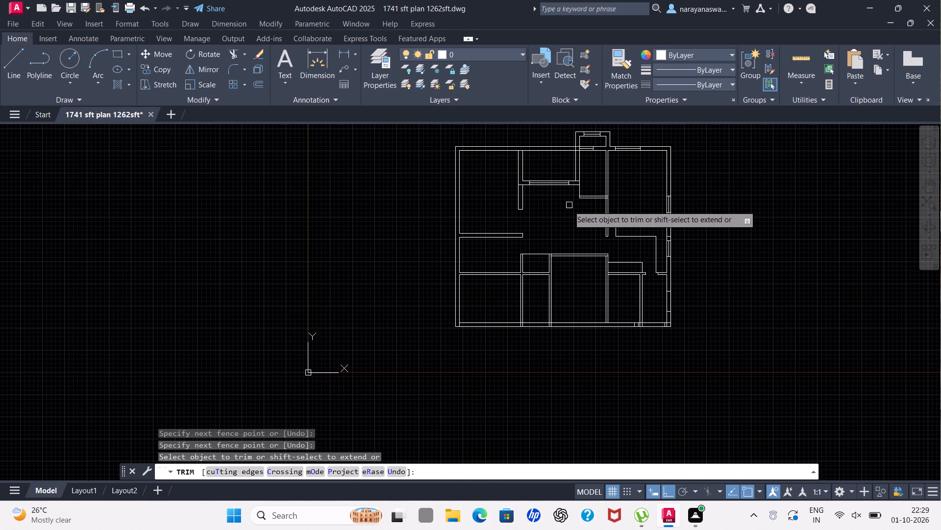
scroll(521, 171, "up", 3)
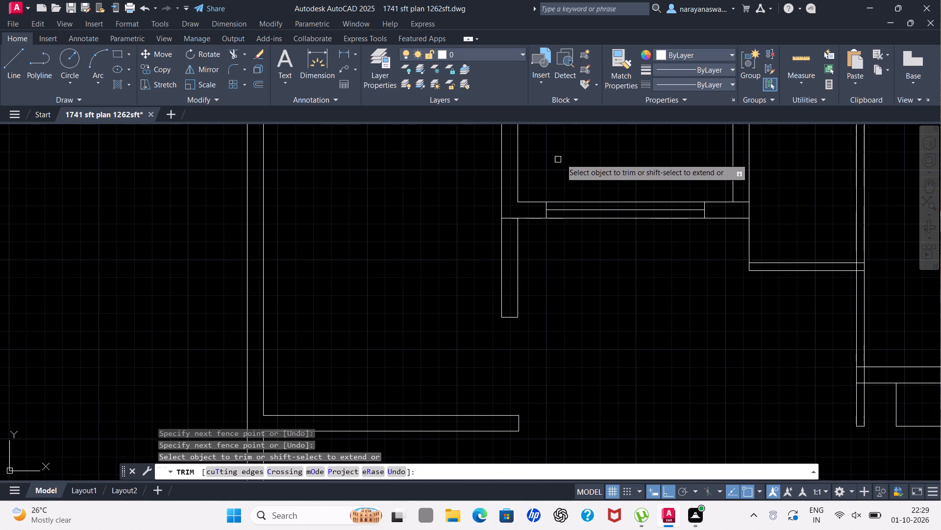
scroll(583, 173, "down", 3)
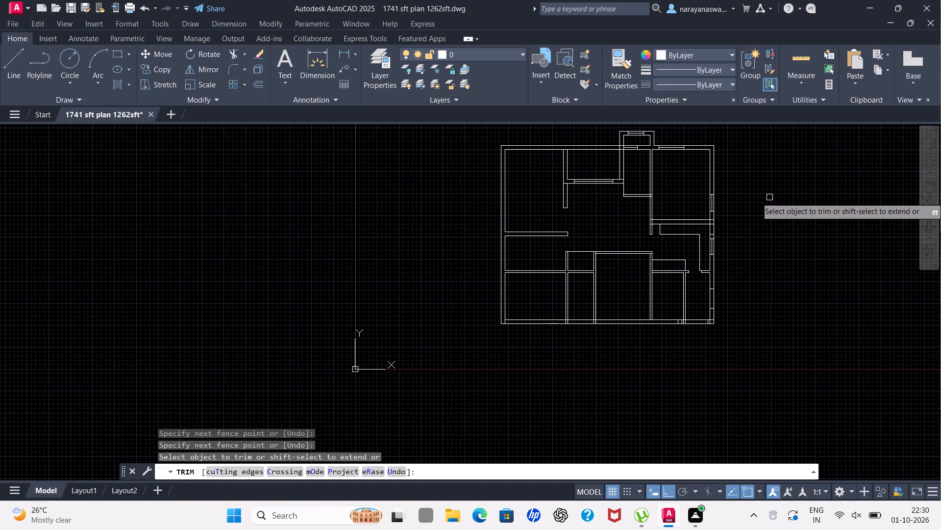
scroll(763, 199, "down", 1)
scroll(764, 194, "up", 2)
scroll(766, 190, "down", 1)
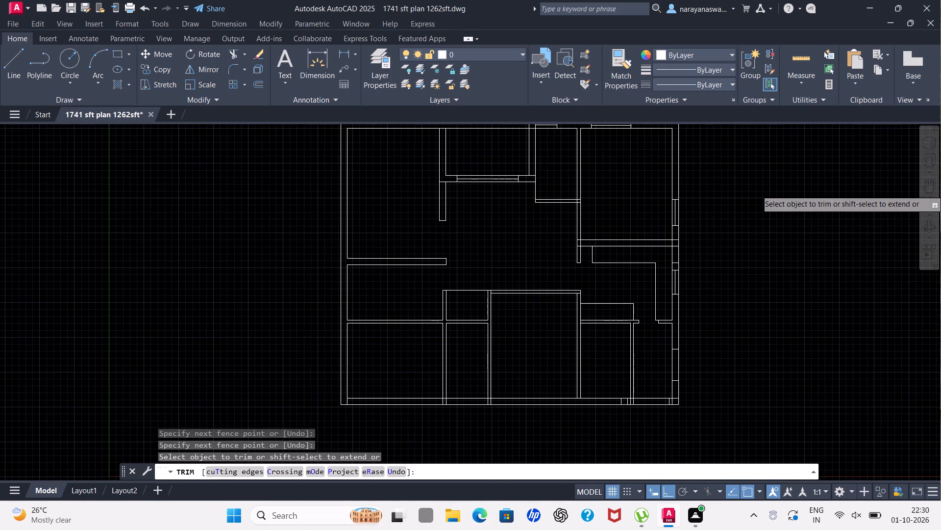
scroll(760, 135, "up", 2)
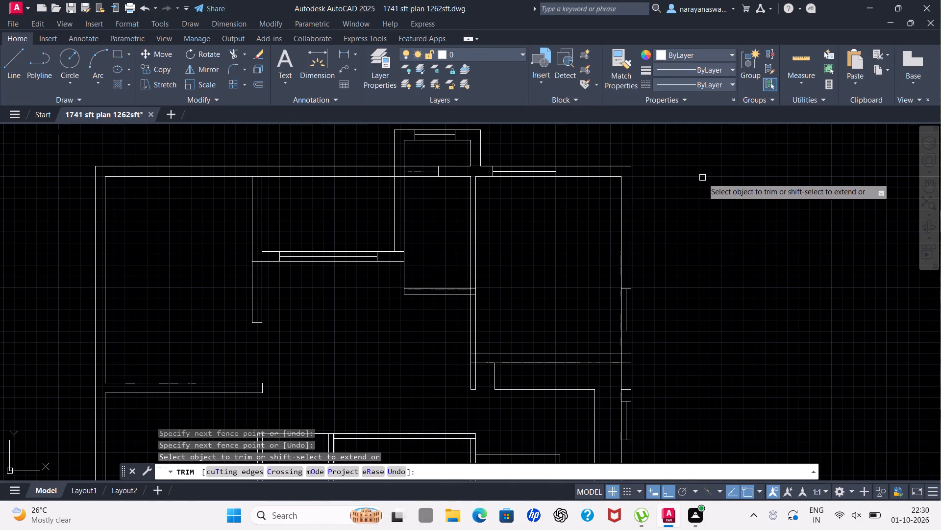
key("Escape")
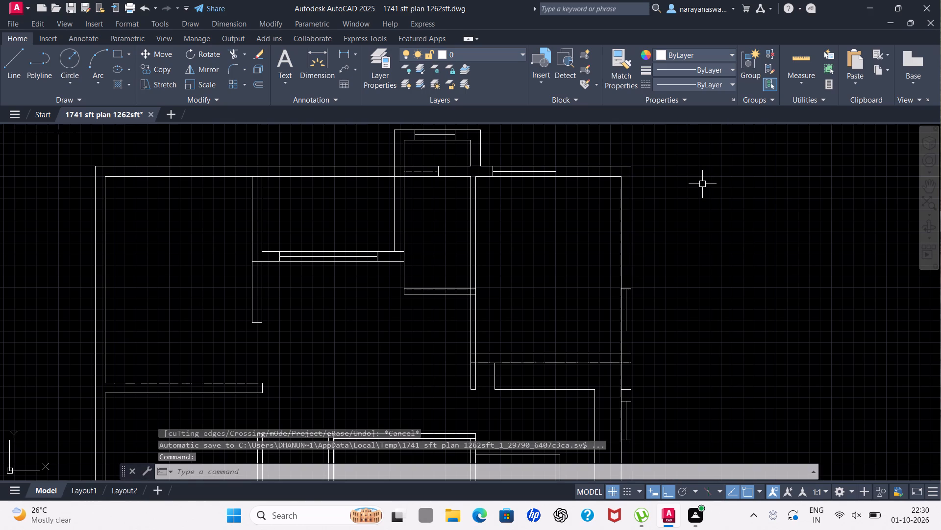
Trim the two short vertical lines inside the bottom outer wall near the plan's lower-right corner.
scroll(695, 188, "down", 2)
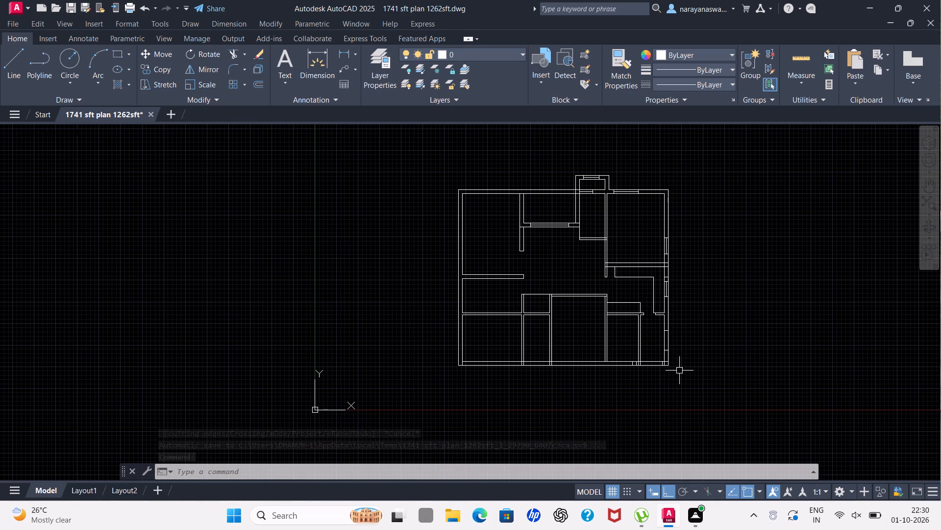
scroll(670, 375, "up", 1)
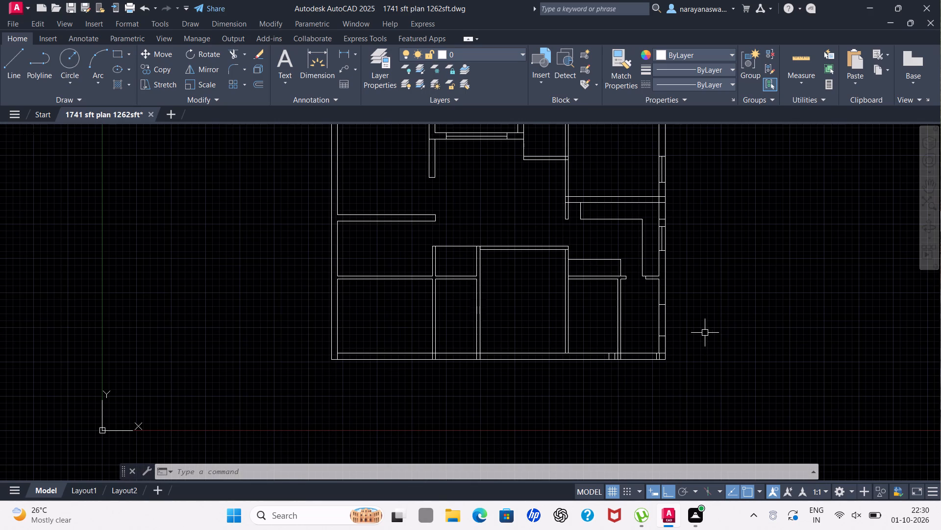
scroll(703, 338, "up", 1)
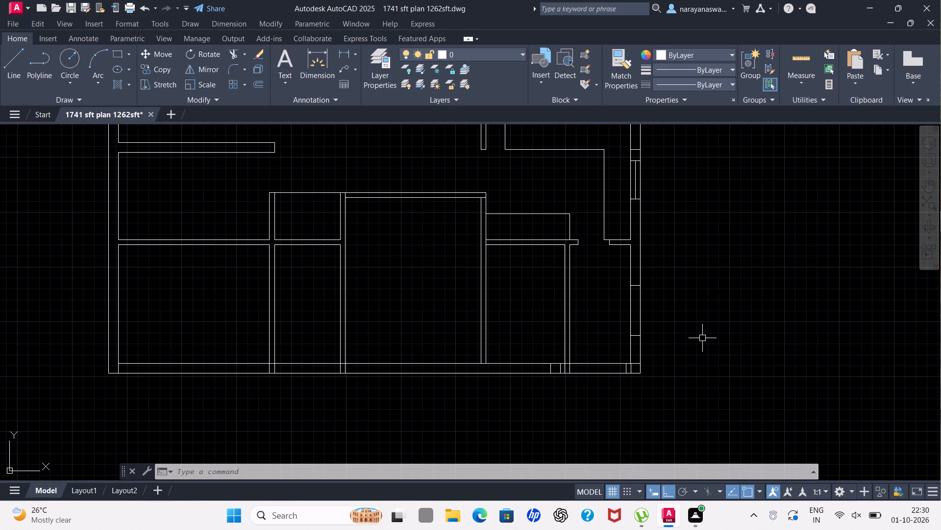
type("tr")
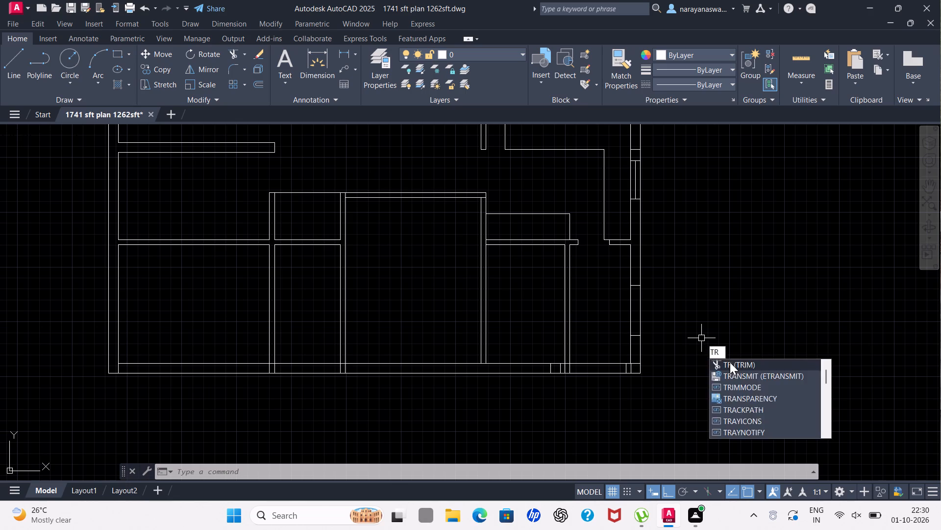
left_click(730, 362)
scroll(651, 364, "up", 3)
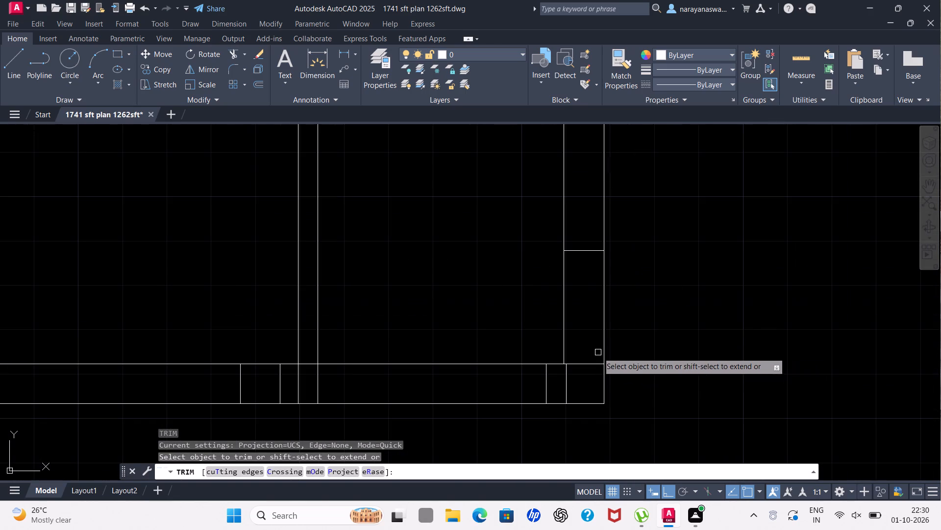
left_click_drag(589, 349, 543, 381)
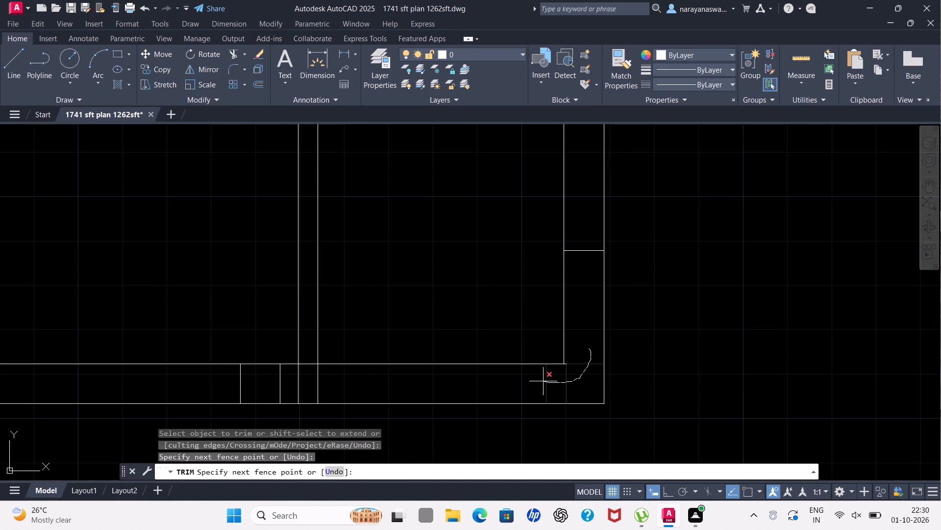
left_click_drag(543, 381, 543, 381)
scroll(543, 381, "down", 2)
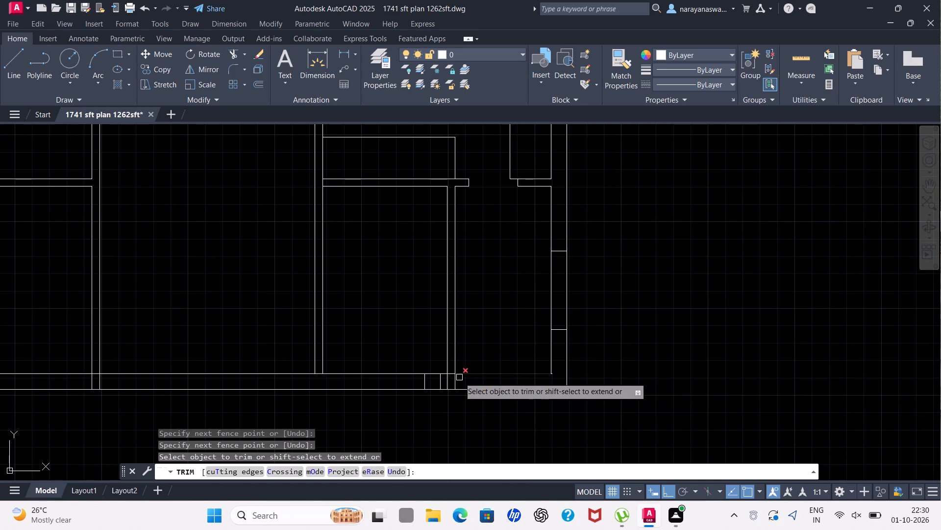
Trim the remaining short vertical lines inside the bottom outer wall, at and just left of the rightmost partition's foot.
scroll(450, 379, "up", 1)
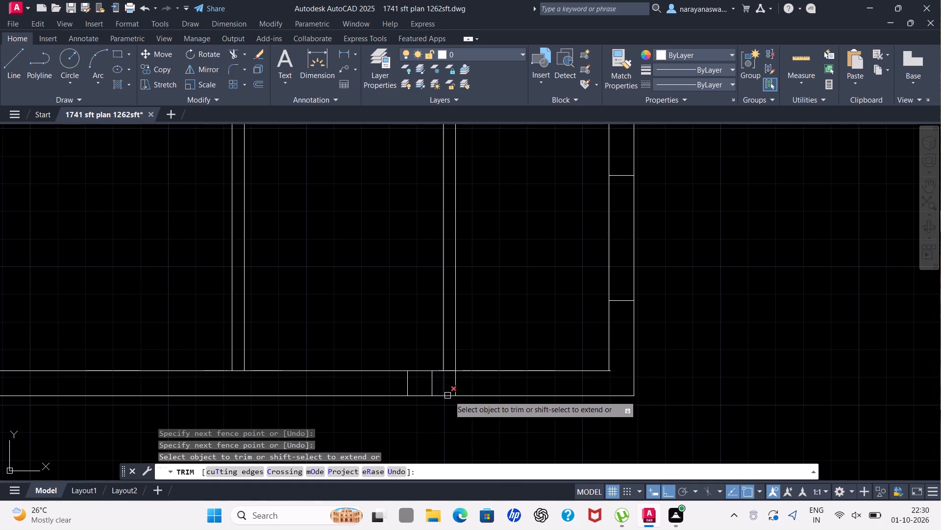
left_click_drag(467, 384, 419, 384)
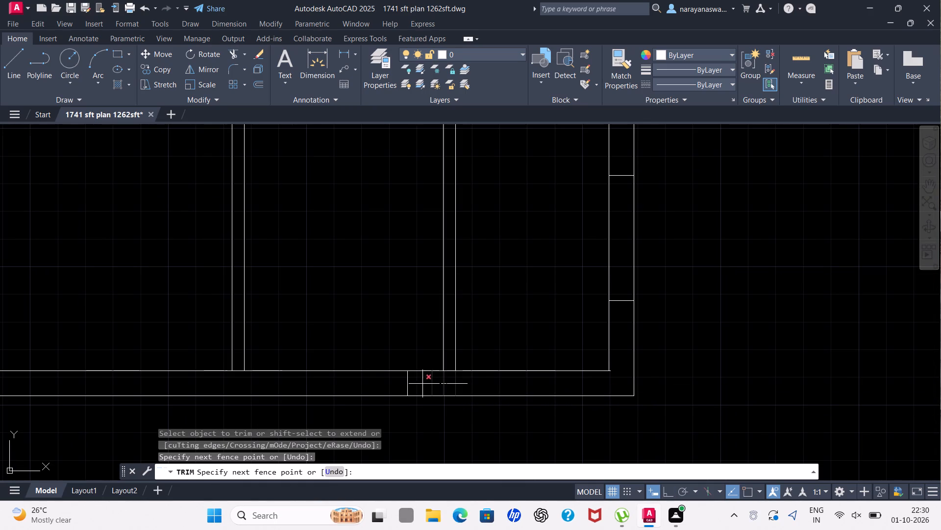
left_click_drag(419, 384, 387, 384)
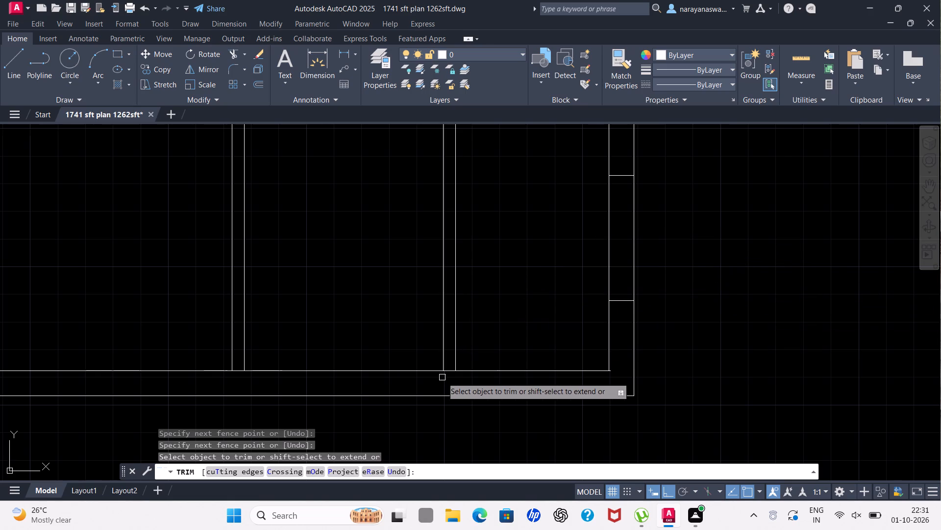
Trim the bottom outer wall's inner line between the two faces of the rightmost vertical partition.
scroll(442, 377, "up", 2)
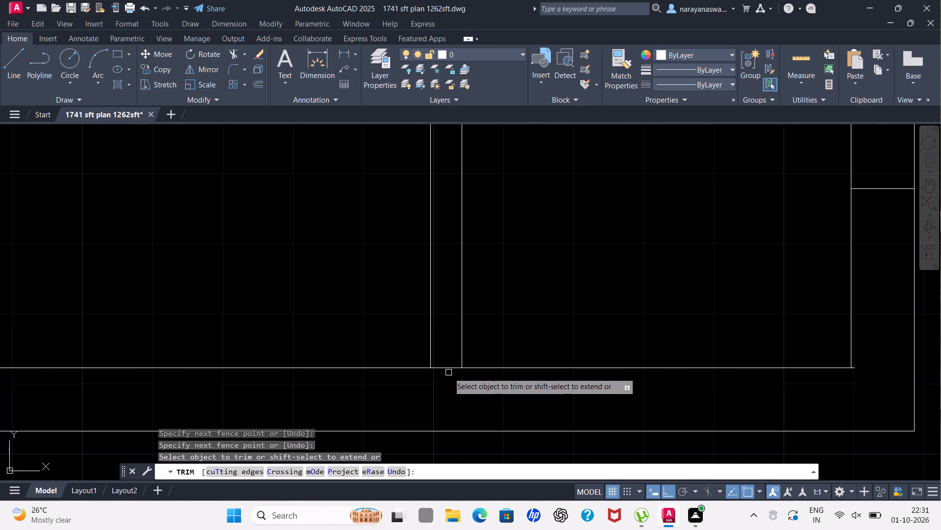
left_click_drag(449, 357, 441, 374)
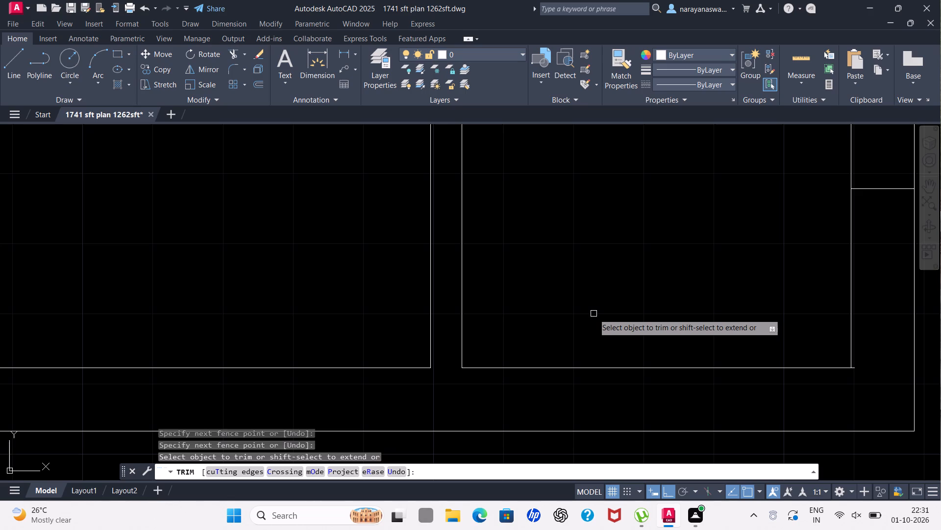
Trim the bottom outer wall's inner line between the two faces of the second vertical partition from the right.
scroll(501, 336, "down", 2)
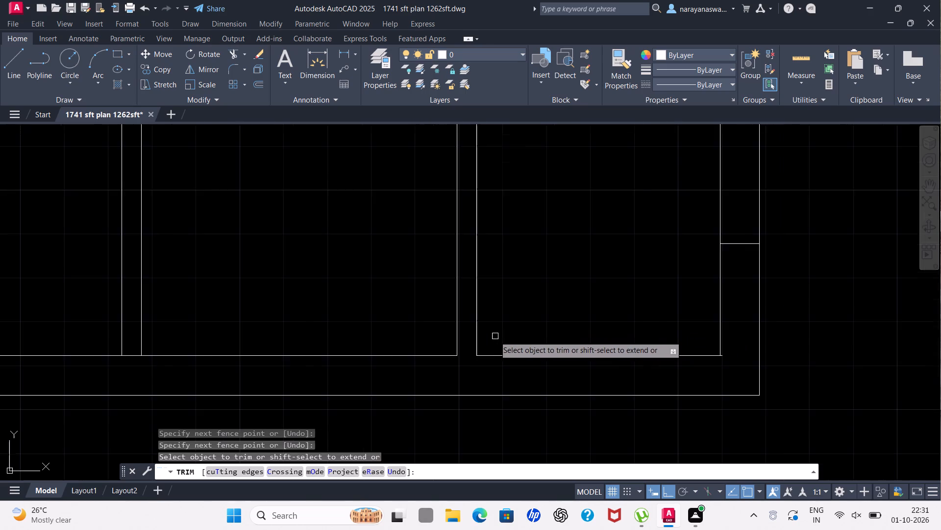
scroll(494, 336, "down", 1)
scroll(374, 343, "up", 3)
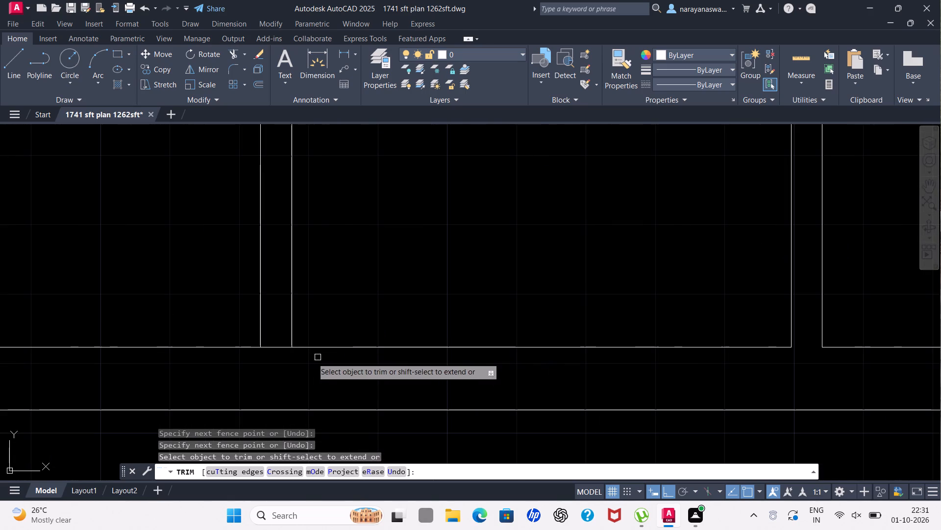
left_click_drag(277, 358, 272, 342)
scroll(277, 343, "down", 1)
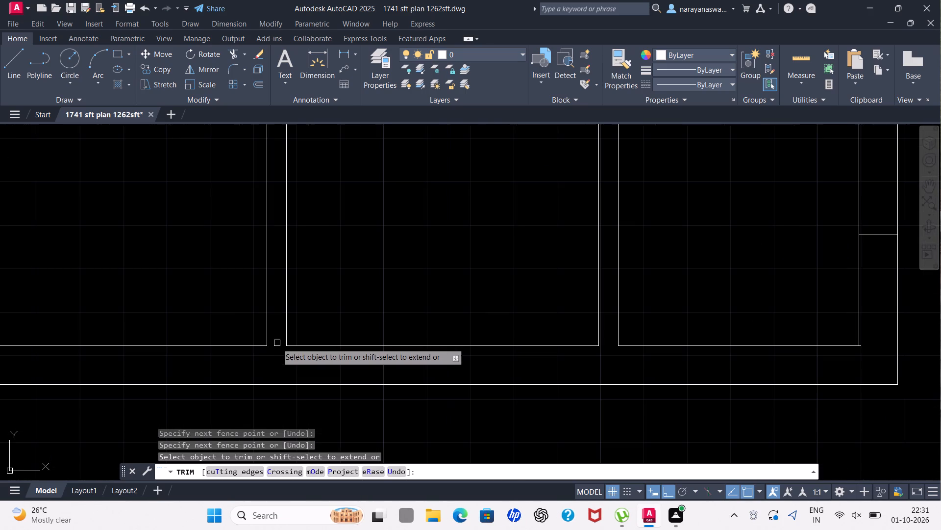
key("Escape")
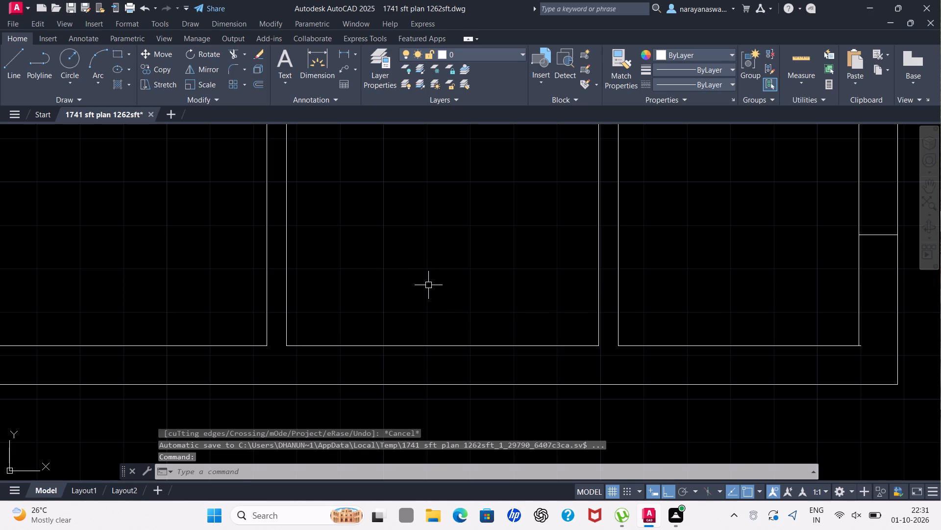
Draw a 9" vertical line across the bottom outer wall's thickness, just left of the rightmost partition.
scroll(430, 287, "down", 2)
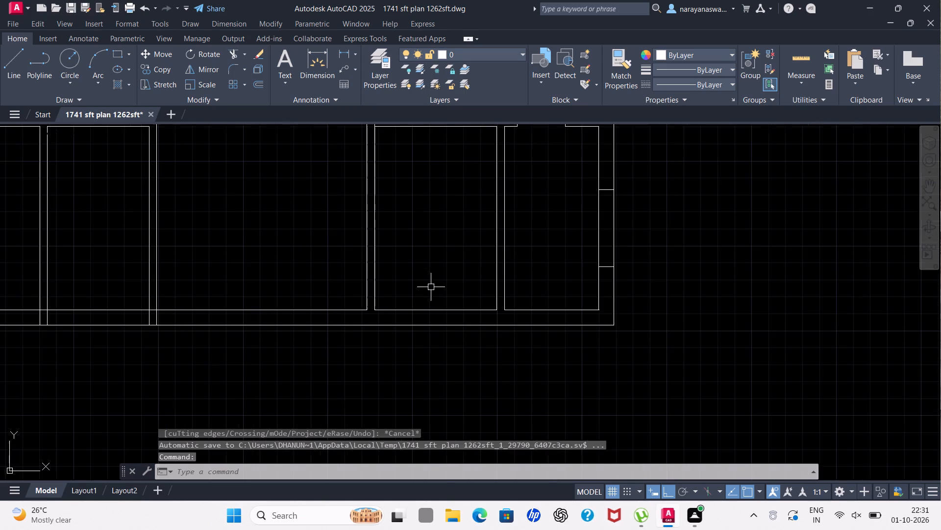
scroll(378, 297, "up", 1)
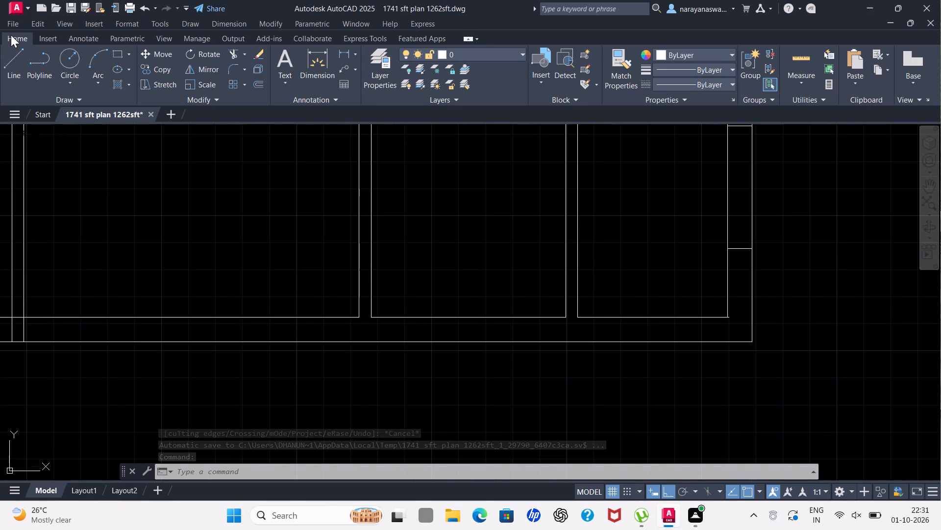
left_click_drag(6, 59, 41, 66)
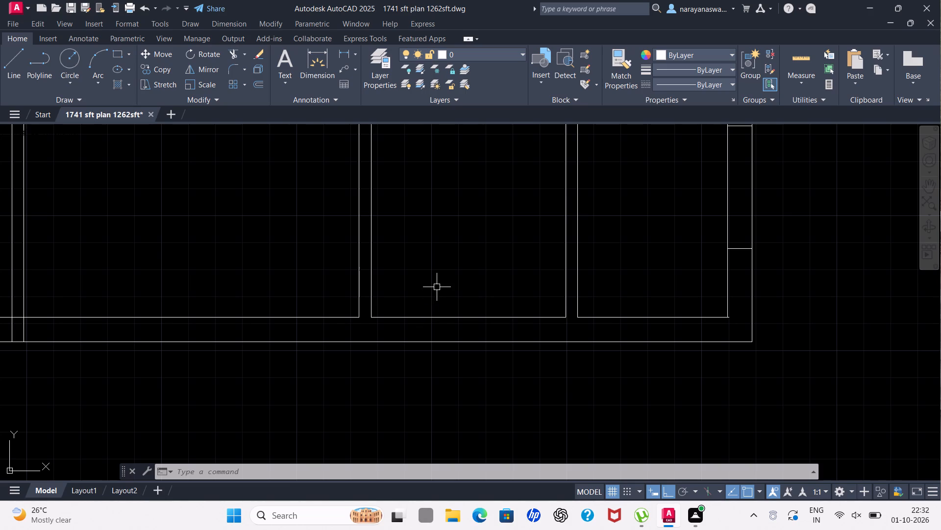
scroll(439, 294, "down", 1)
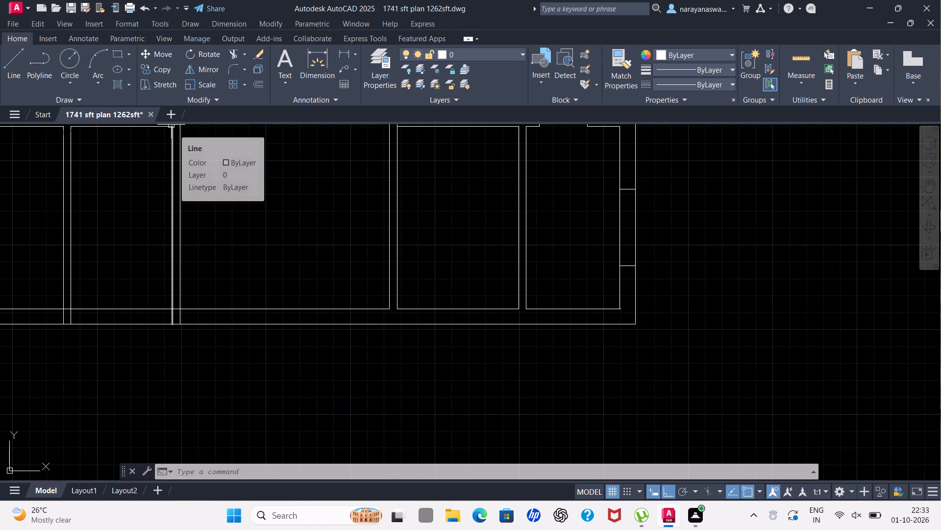
left_click(15, 53)
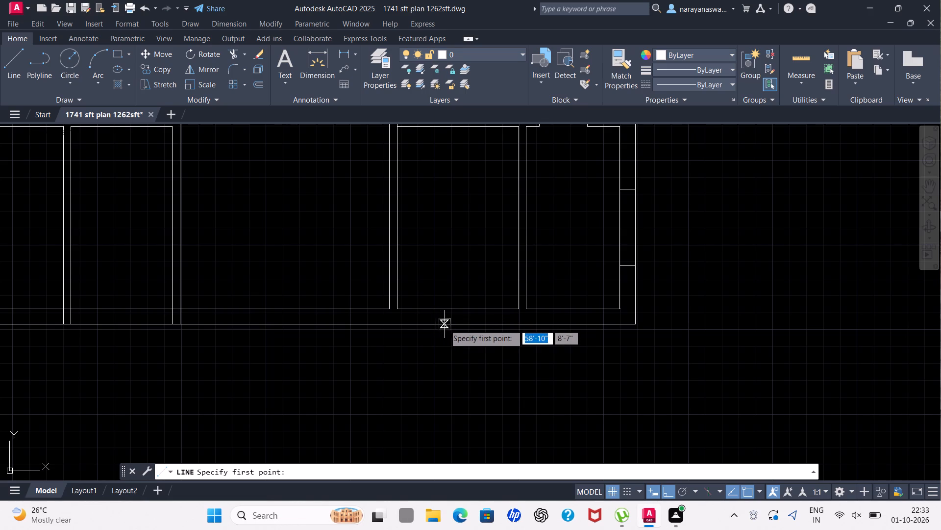
left_click(503, 308)
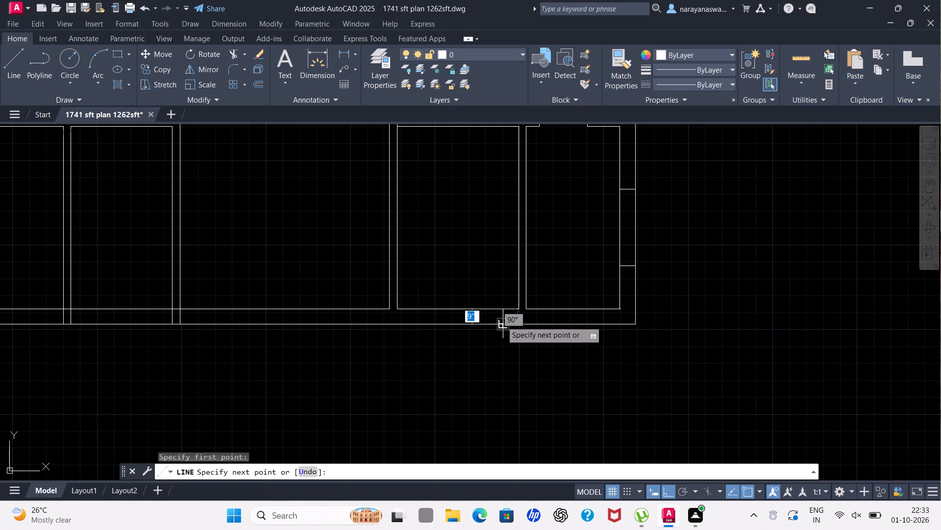
left_click(503, 327)
key("Escape")
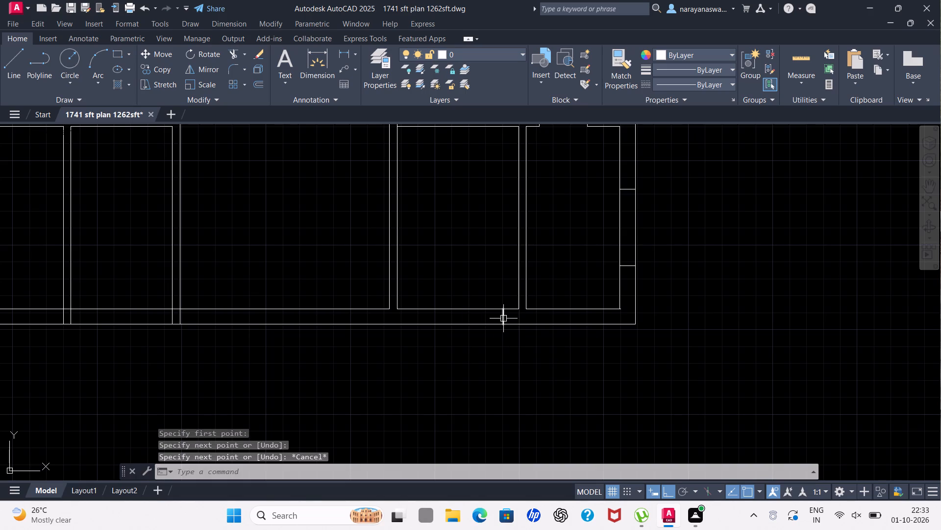
Start another line at the bottom outer wall's inner face, near the new short cross line.
scroll(495, 317, "up", 1)
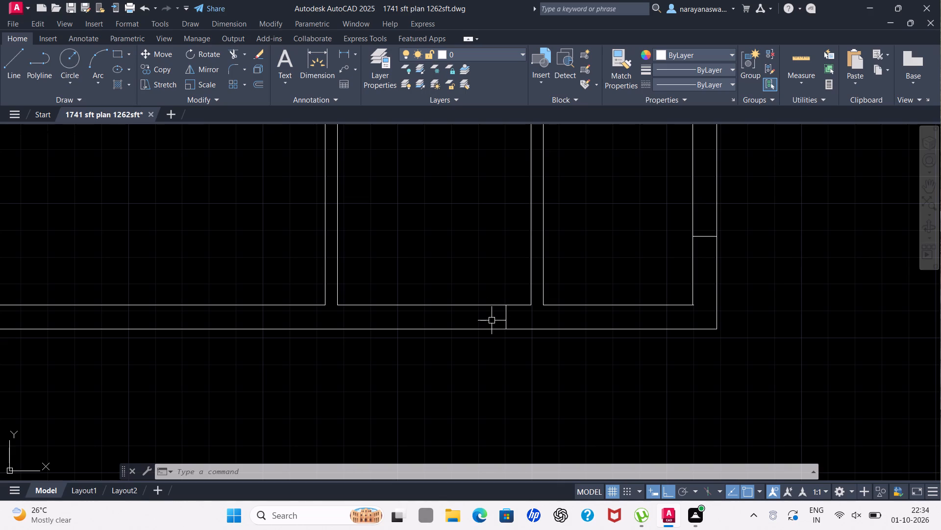
scroll(492, 320, "up", 1)
scroll(493, 324, "down", 1)
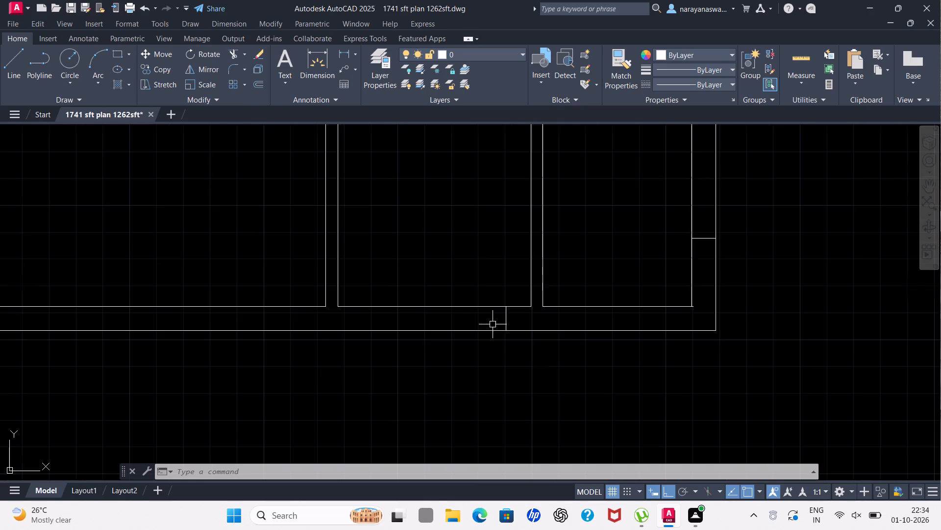
scroll(492, 319, "up", 1)
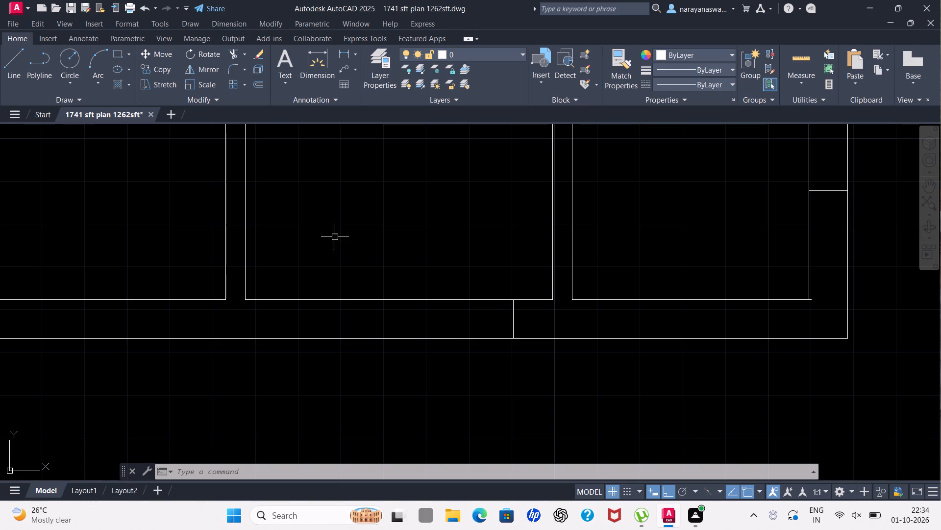
left_click(8, 49)
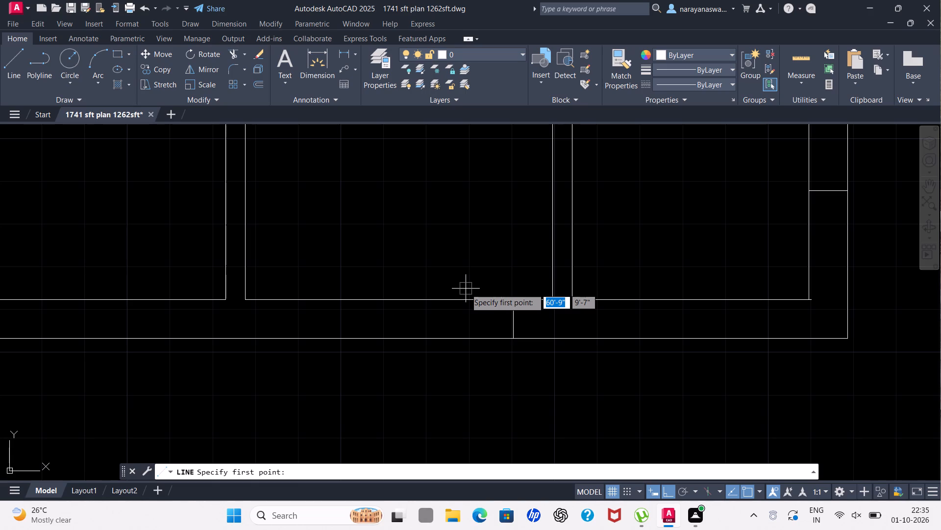
scroll(481, 308, "down", 2)
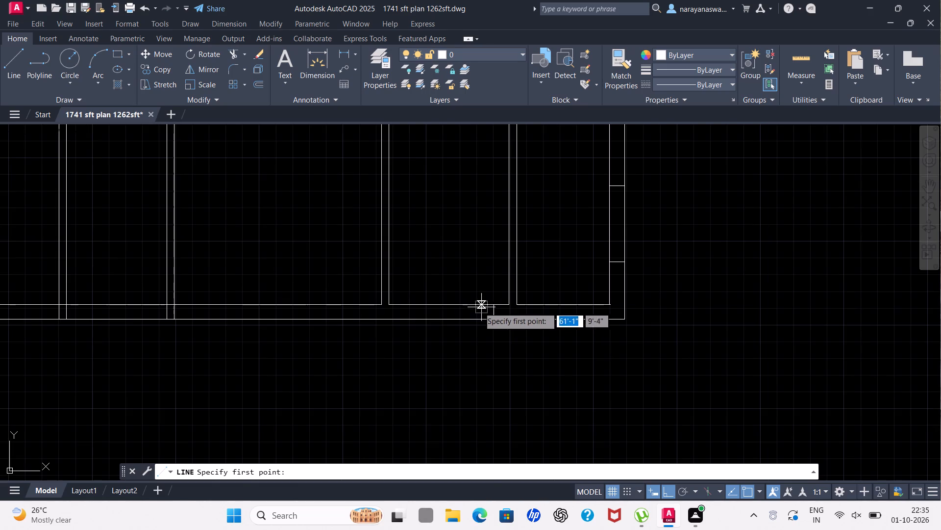
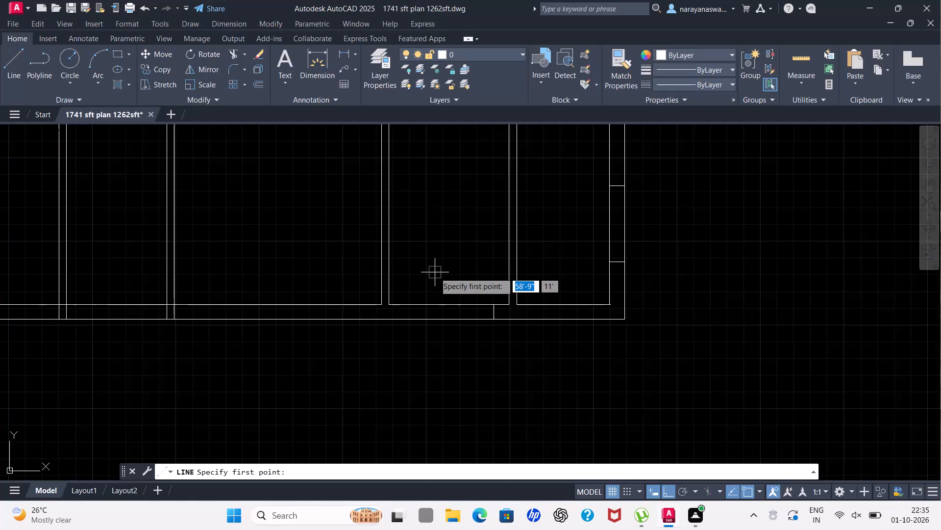
Draw the left jamb line and the centre line of the window in the bottom wall of the second room from the right.
left_click(425, 304)
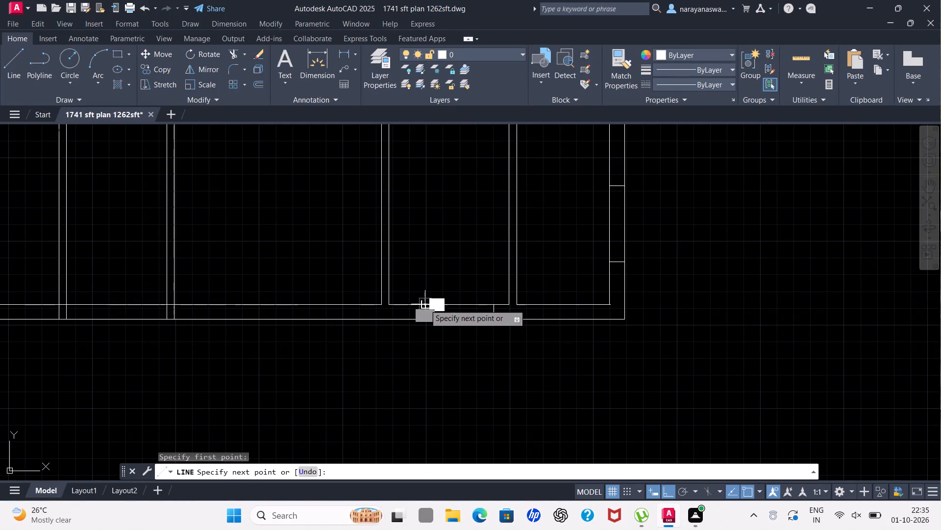
left_click(429, 318)
left_click(428, 310)
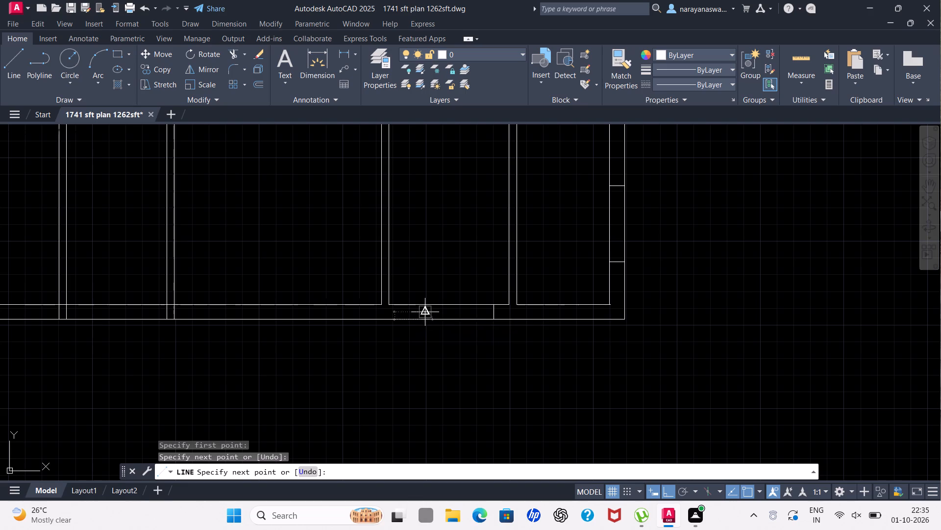
left_click(497, 314)
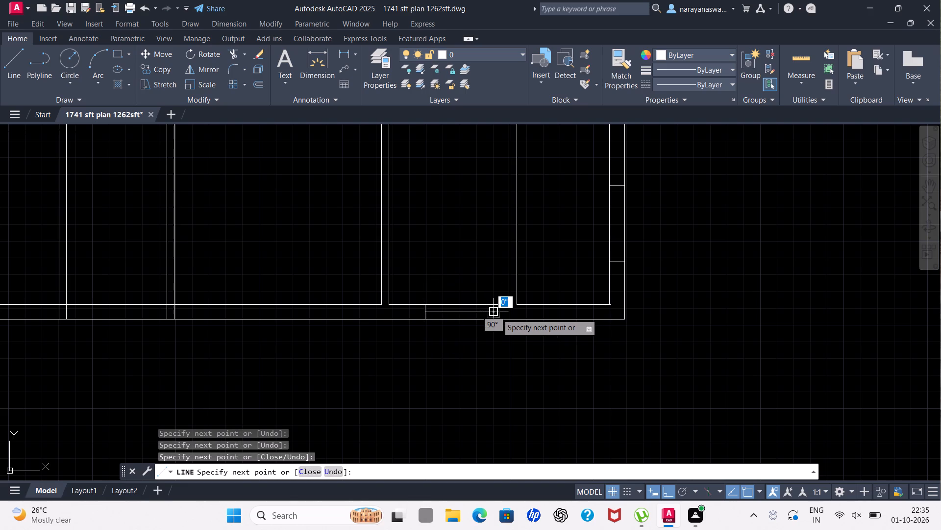
key("Escape")
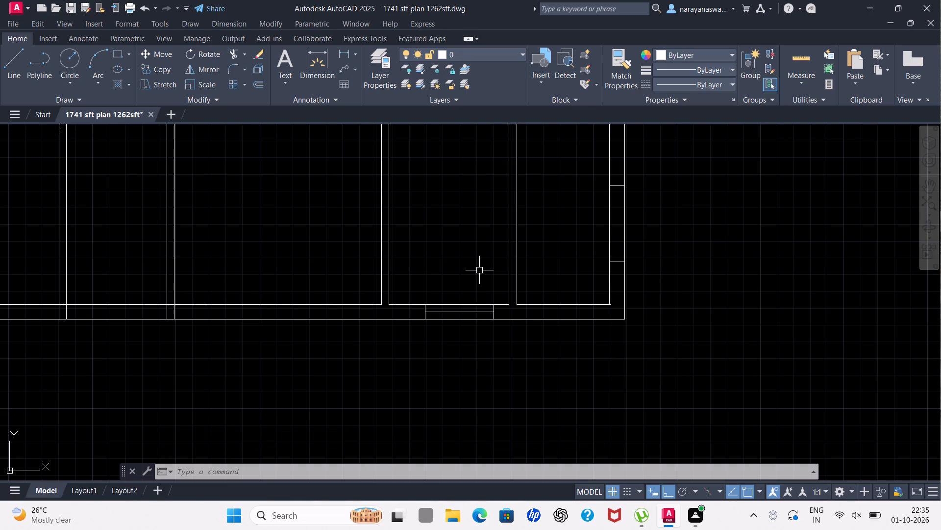
Draw a polyline in the large middle room's bottom wall forming a window's left jamb, first-pane centre line and central mullion across the wall.
scroll(453, 275, "down", 2)
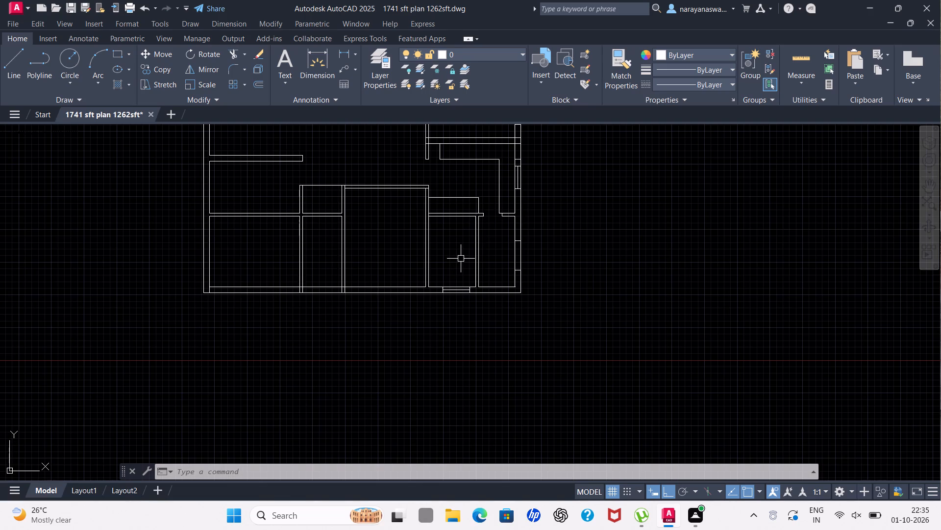
scroll(460, 258, "up", 1)
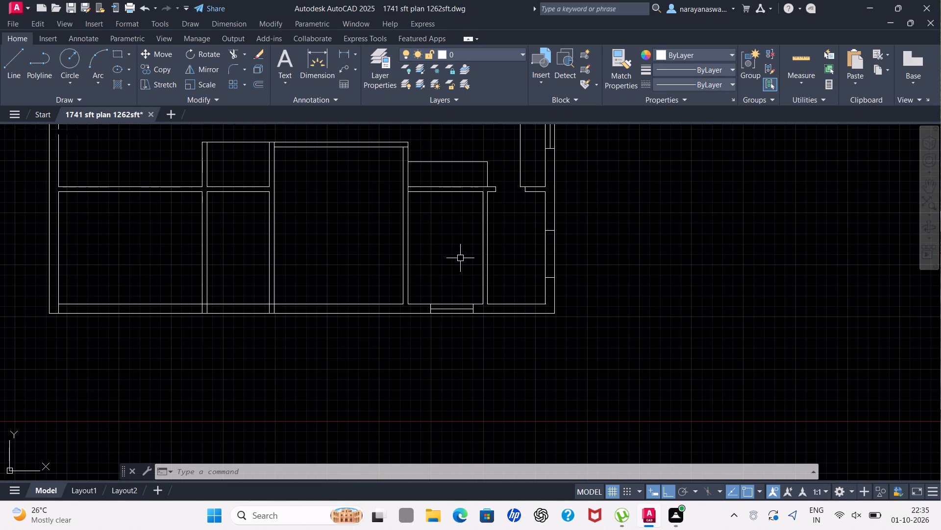
scroll(459, 258, "down", 1)
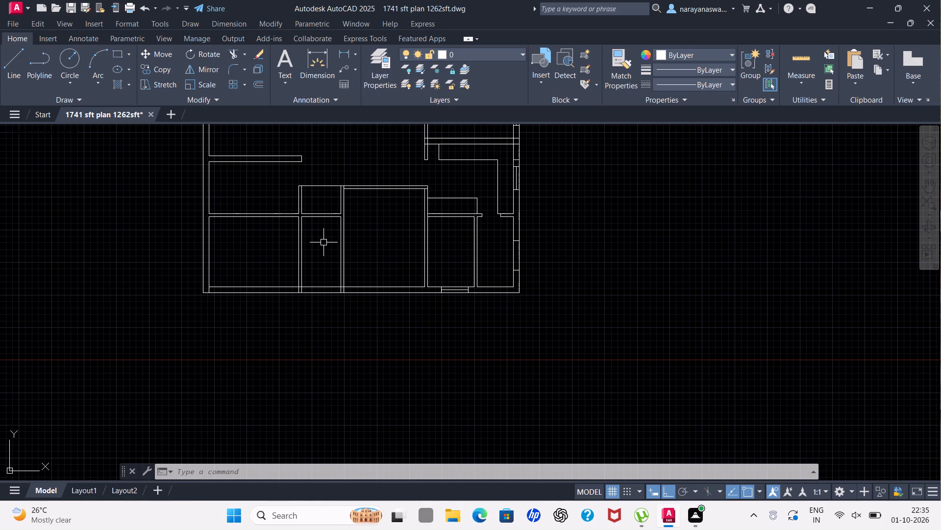
left_click(25, 66)
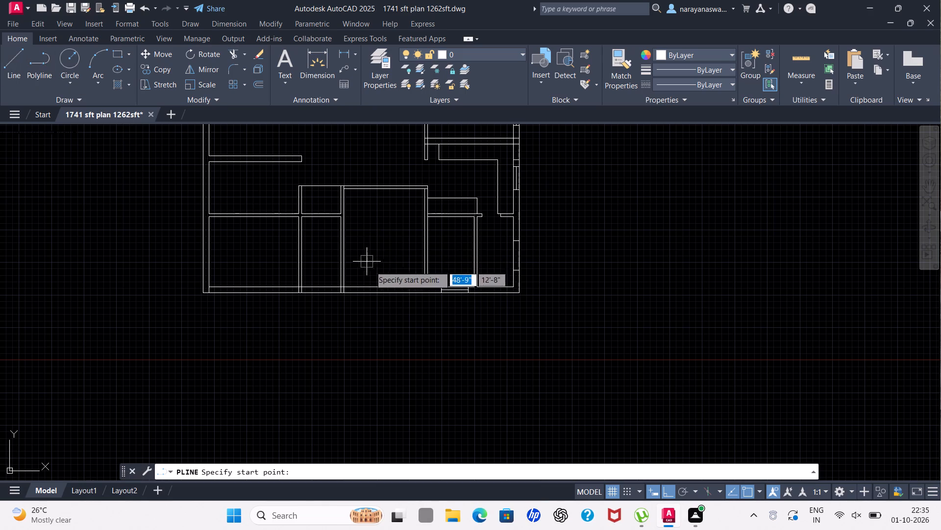
scroll(382, 278, "down", 1)
scroll(346, 278, "up", 1)
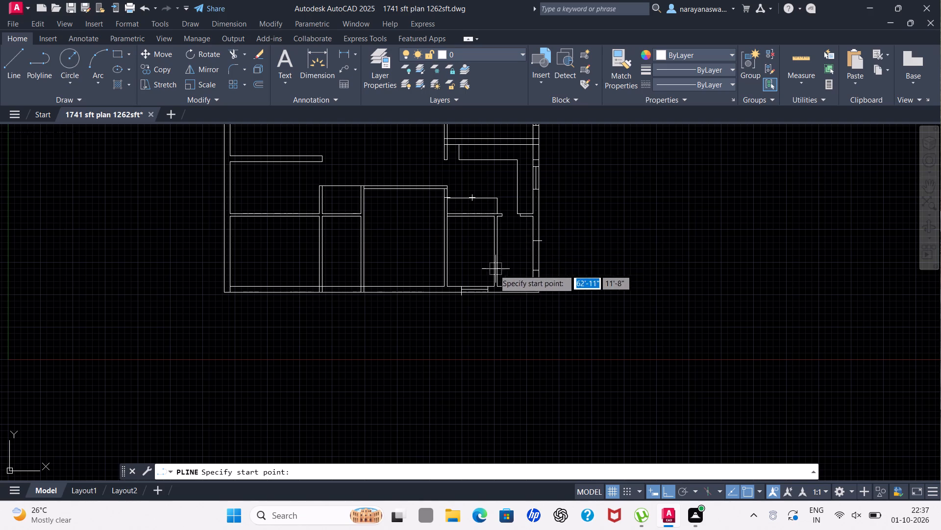
scroll(376, 280, "up", 1)
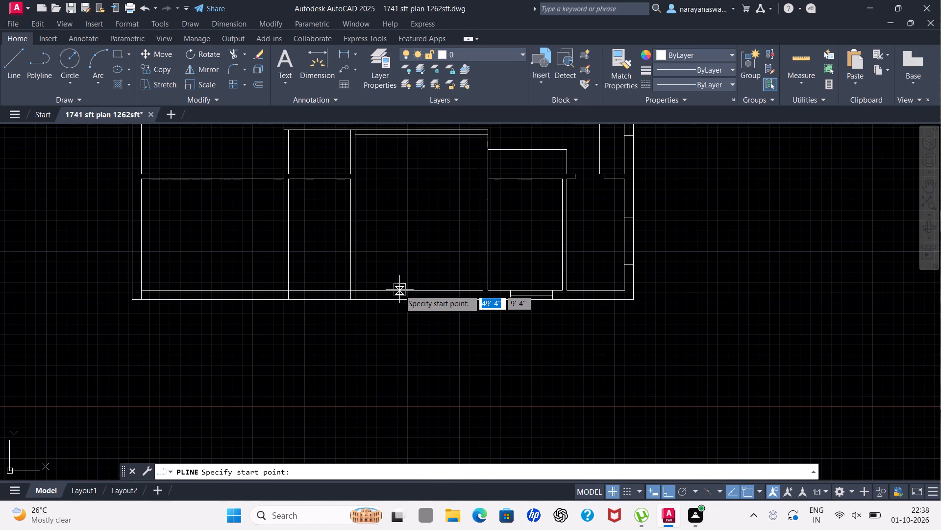
left_click(391, 290)
left_click(390, 294)
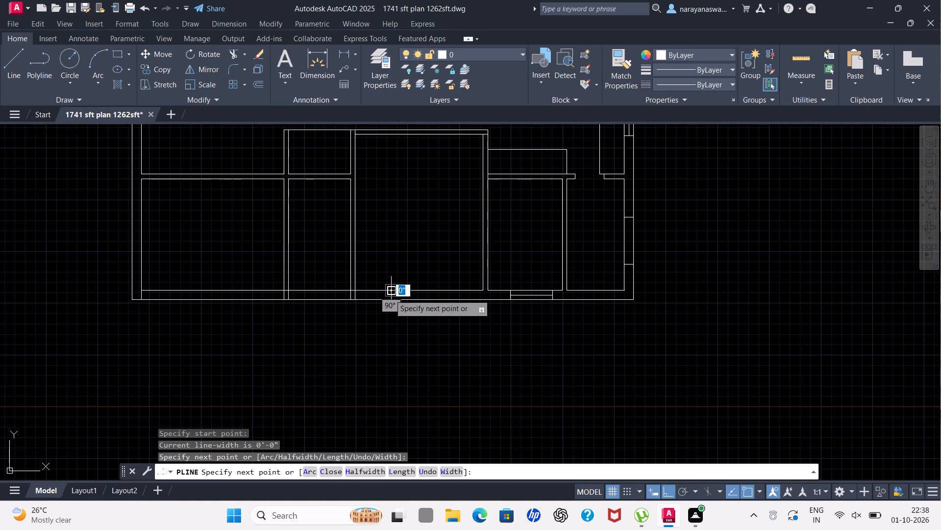
scroll(391, 291, "up", 3)
left_click(385, 327)
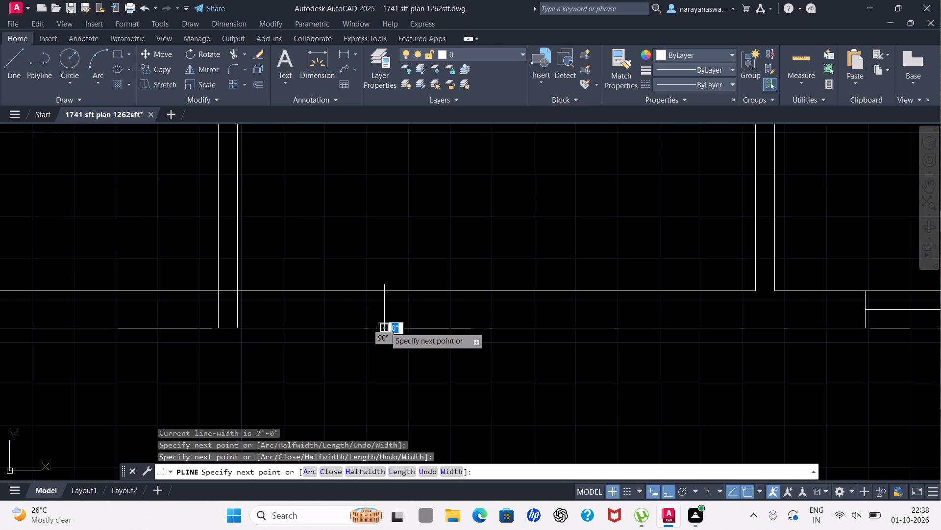
left_click(384, 308)
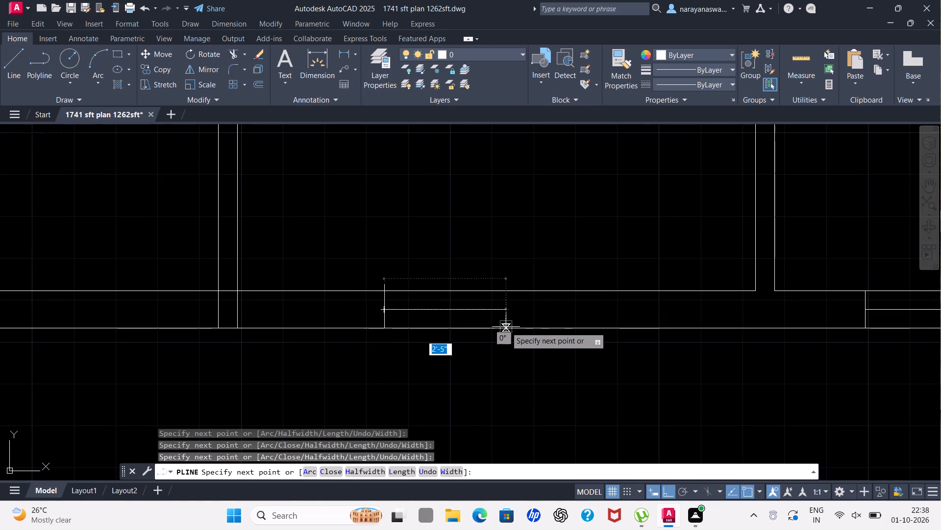
left_click(518, 313)
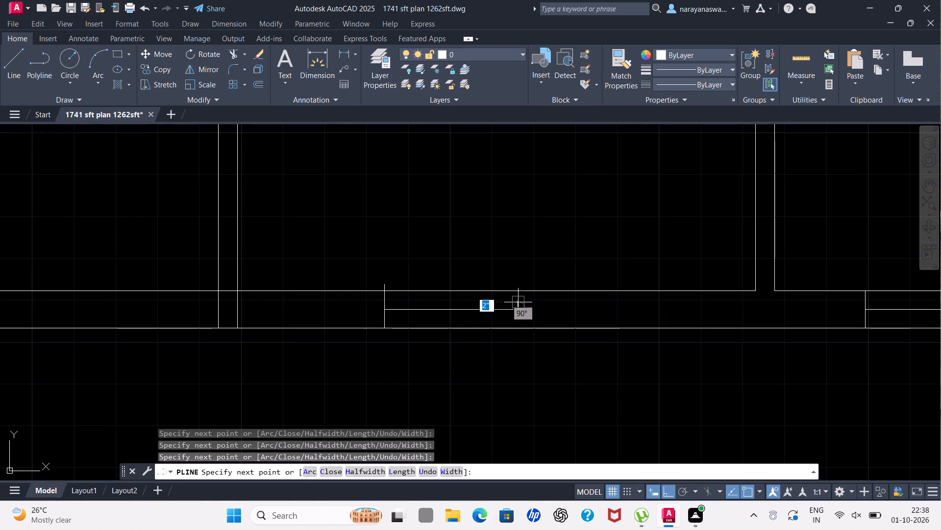
left_click(520, 295)
left_click(519, 328)
Continue the polyline from the mullion's midpoint with the second pane's centre line and the right jamb across the wall, completing the two-pane window.
left_click_drag(519, 311, 535, 316)
left_click(655, 310)
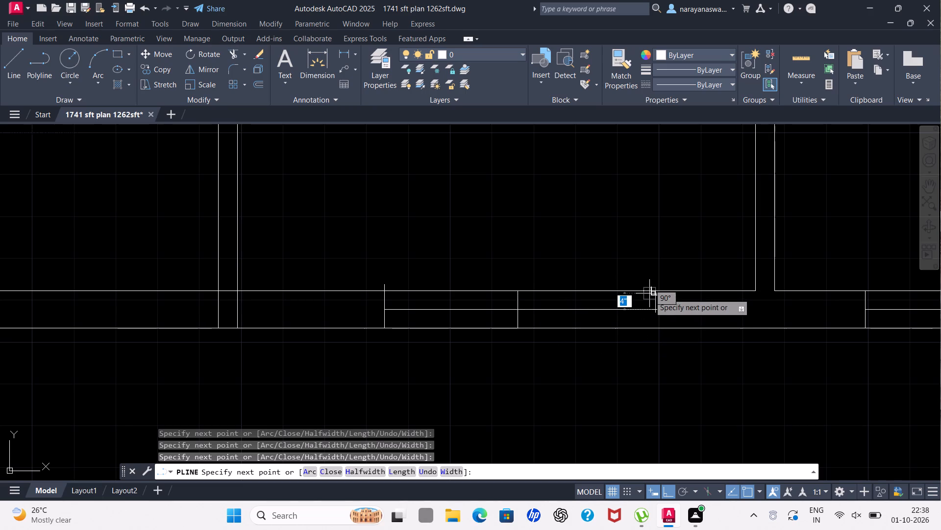
left_click(654, 295)
left_click(651, 329)
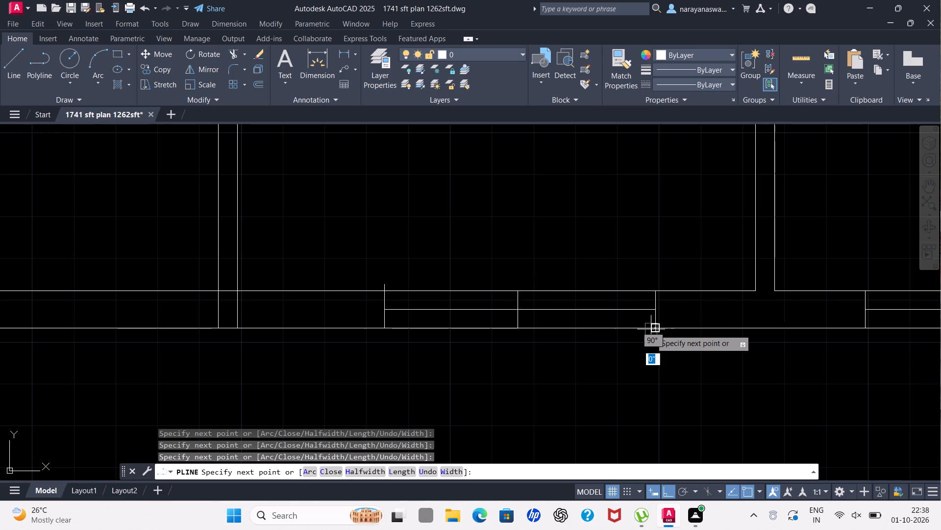
key("Escape")
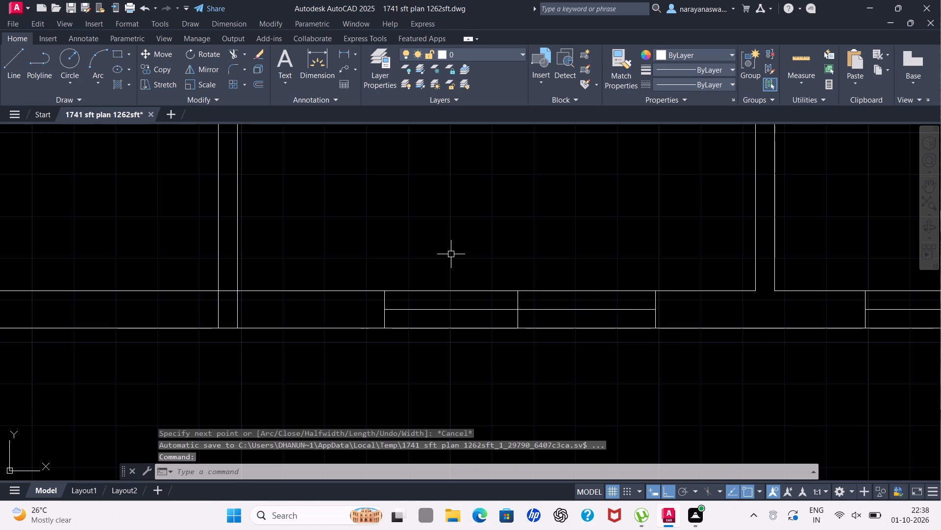
Trim the overlapping wall lines where the partition between the narrow room and the large middle room meets the bottom wall.
scroll(463, 263, "down", 1)
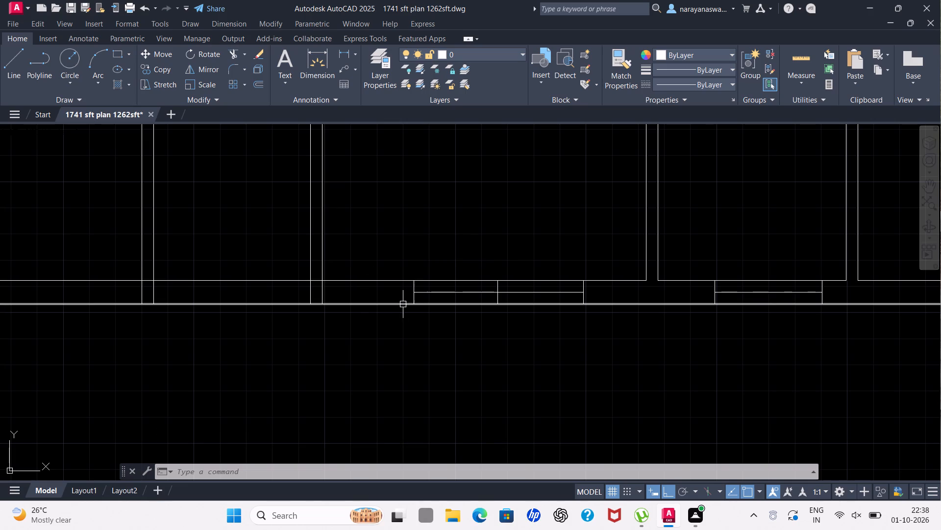
scroll(426, 345, "down", 2)
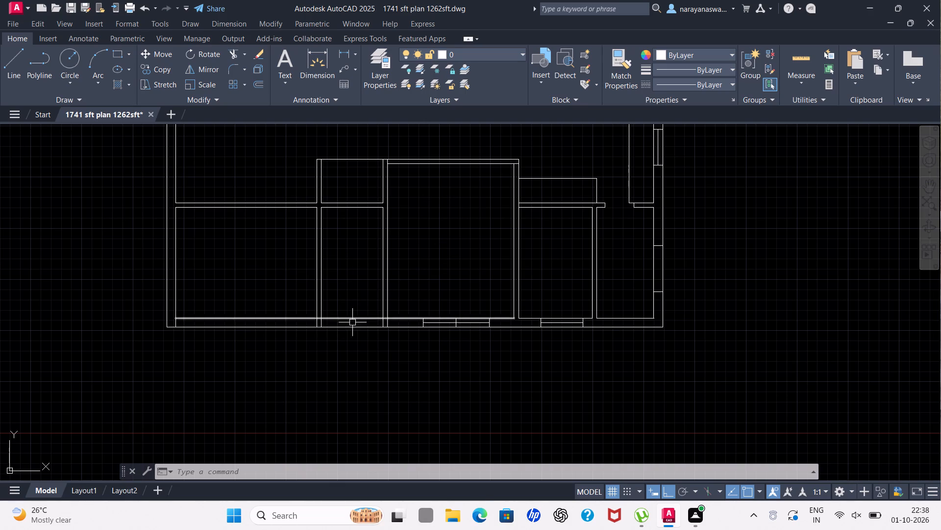
scroll(353, 324, "up", 2)
key("t")
key("r")
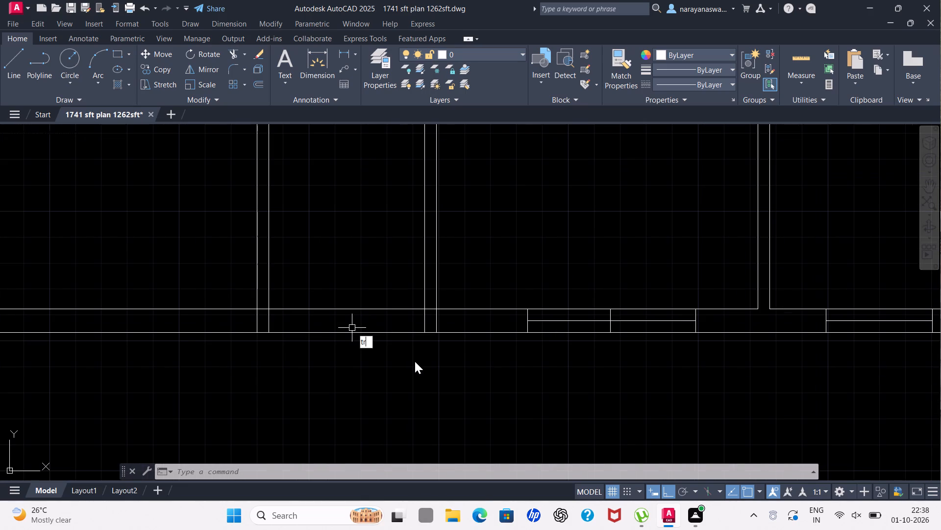
left_click(421, 354)
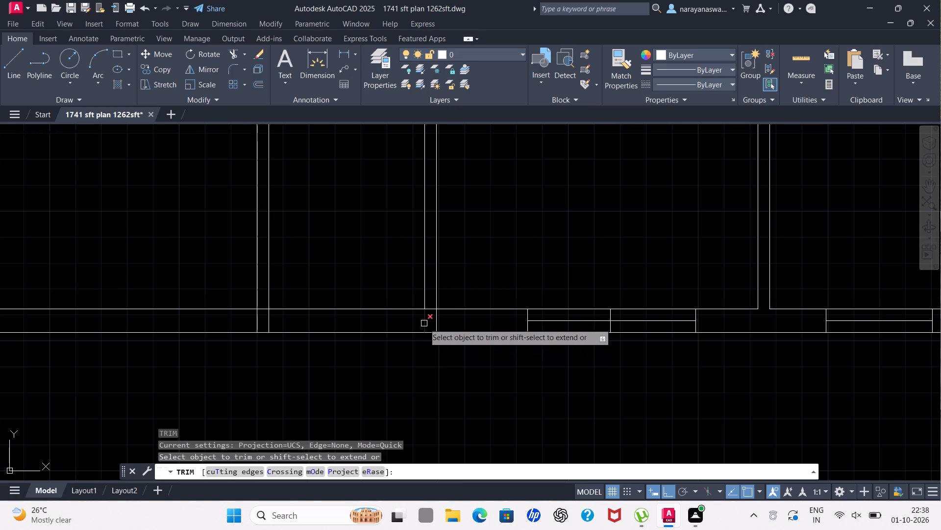
left_click(424, 323)
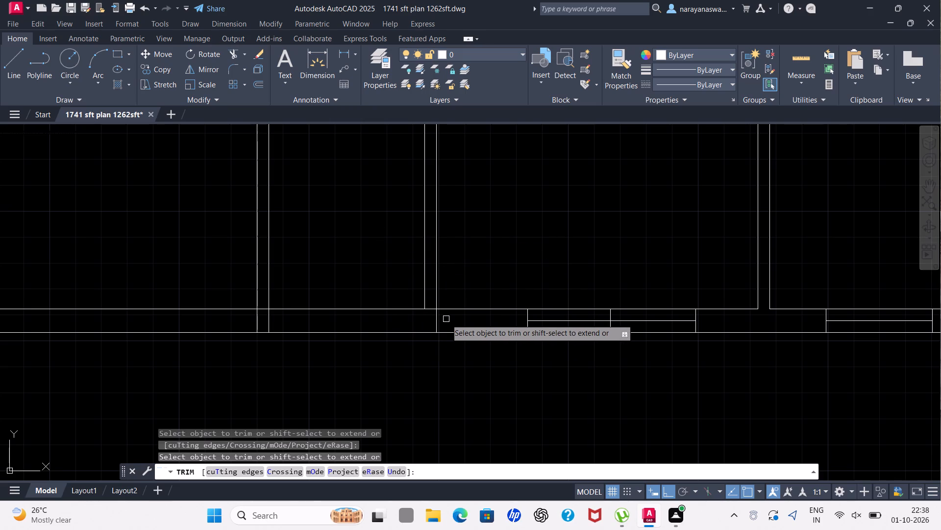
scroll(446, 319, "up", 2)
left_click_drag(400, 292, 400, 297)
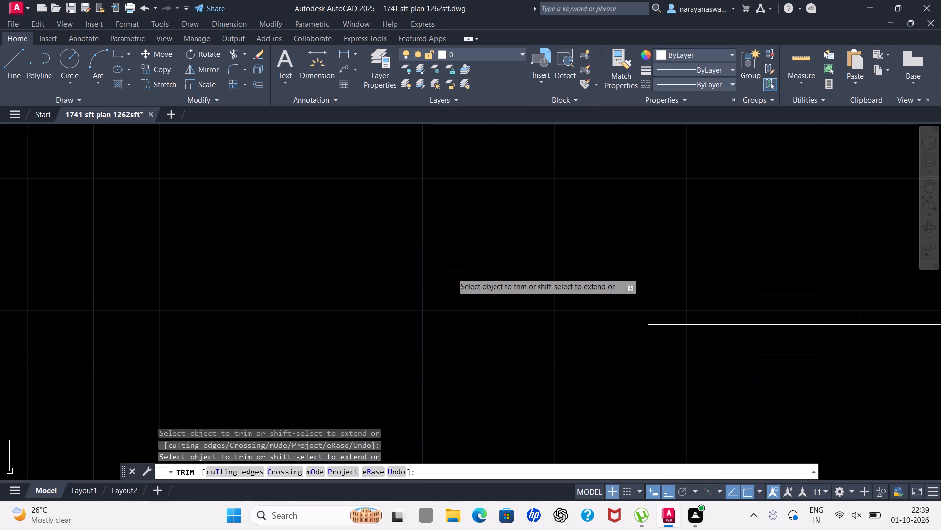
Trim the overlapping wall lines where the partition between the leftmost room and the narrow room meets the bottom wall.
scroll(459, 277, "down", 1)
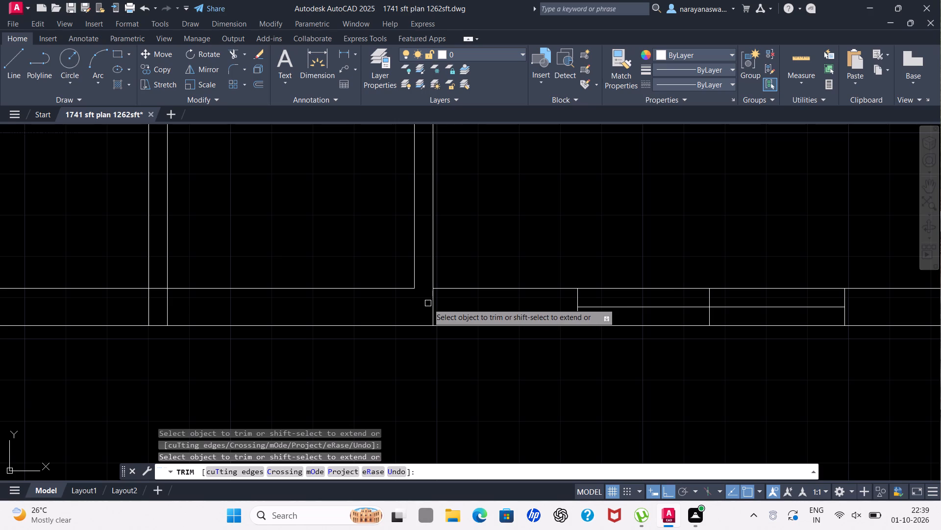
scroll(428, 303, "down", 1)
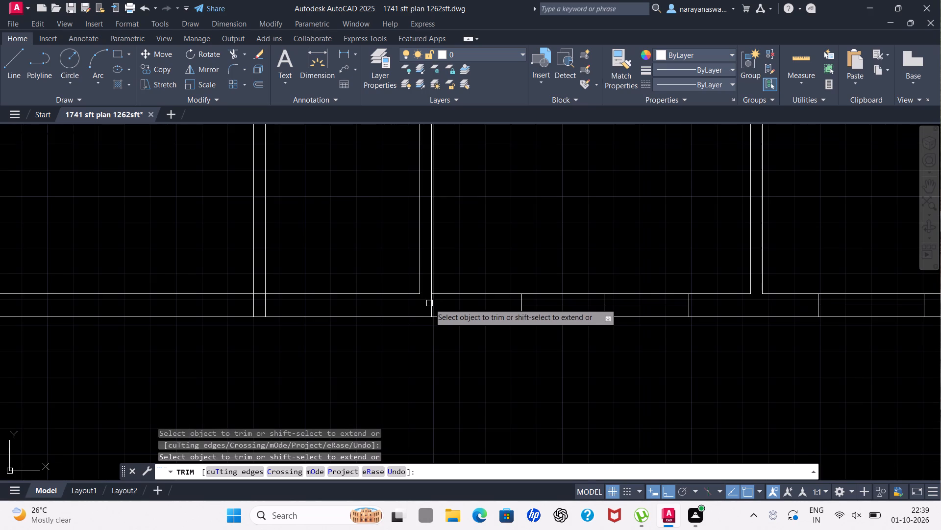
scroll(430, 303, "down", 1)
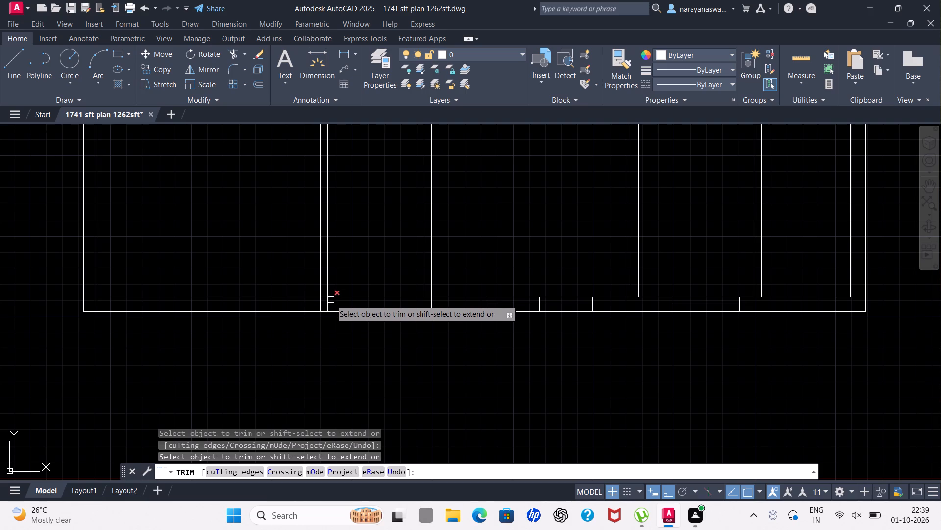
scroll(314, 306, "up", 1)
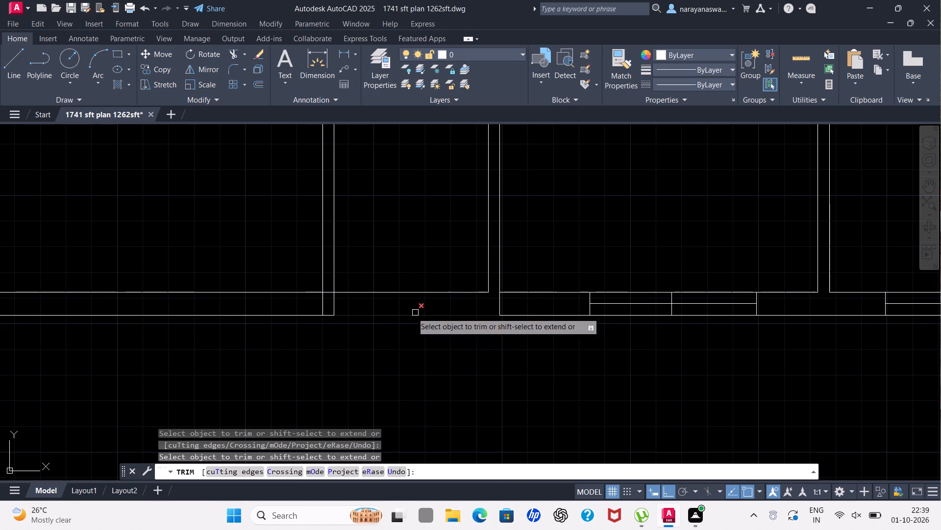
left_click(333, 302)
scroll(329, 299, "up", 2)
left_click(324, 278)
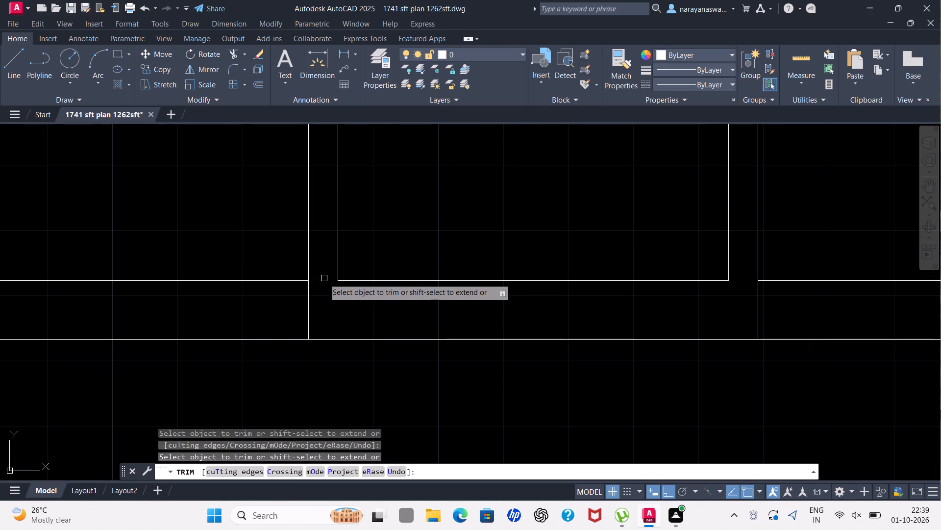
scroll(326, 297, "down", 2)
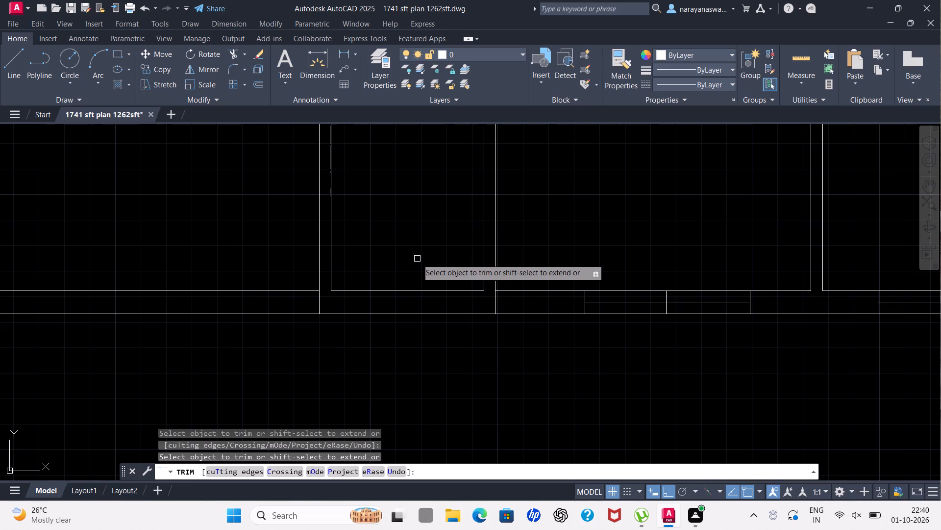
key("Escape")
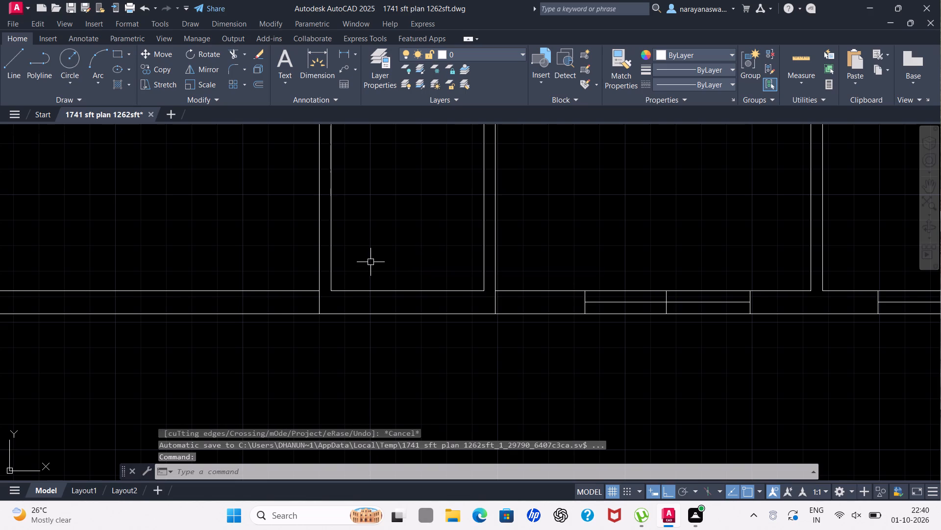
Draw a line across the bottom wall from the midpoint of the narrow room's inner wall line as a window's left jamb.
scroll(371, 262, "down", 2)
scroll(304, 233, "down", 1)
scroll(238, 227, "up", 1)
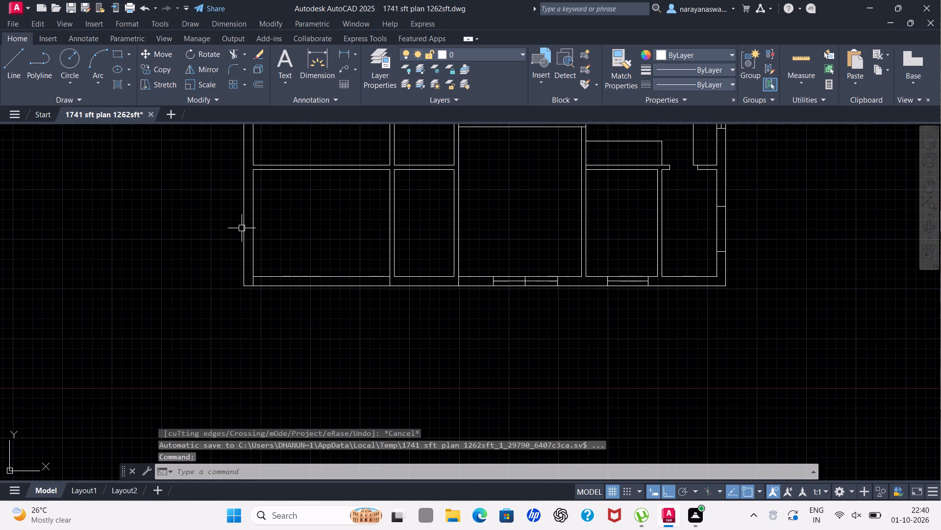
scroll(396, 236, "up", 1)
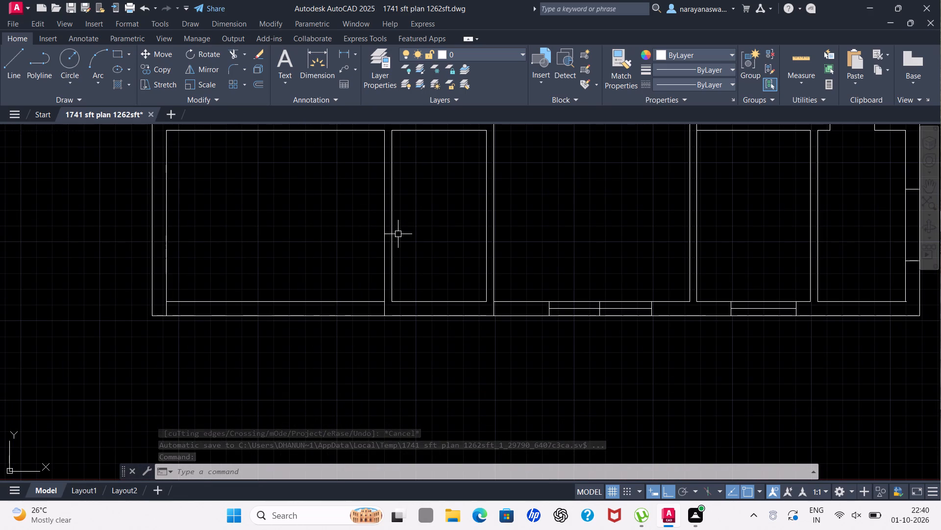
scroll(390, 237, "down", 2)
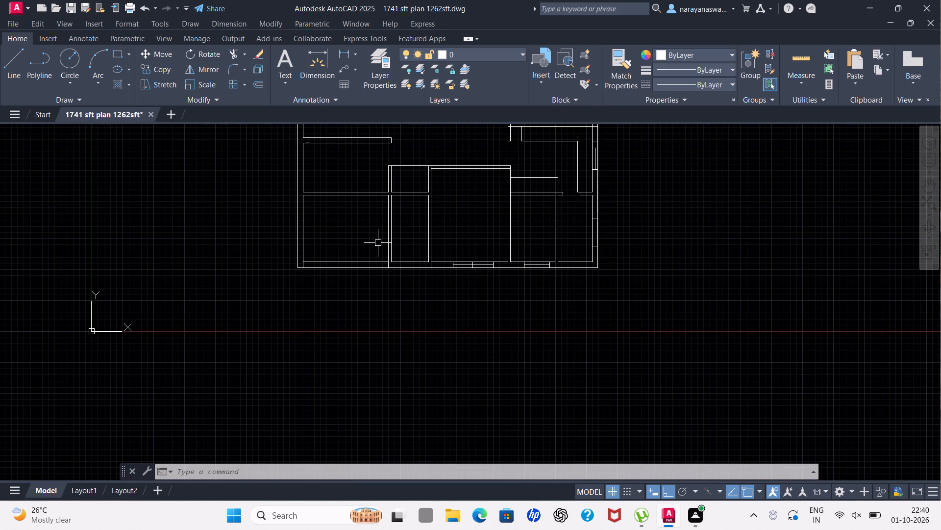
scroll(436, 247, "up", 1)
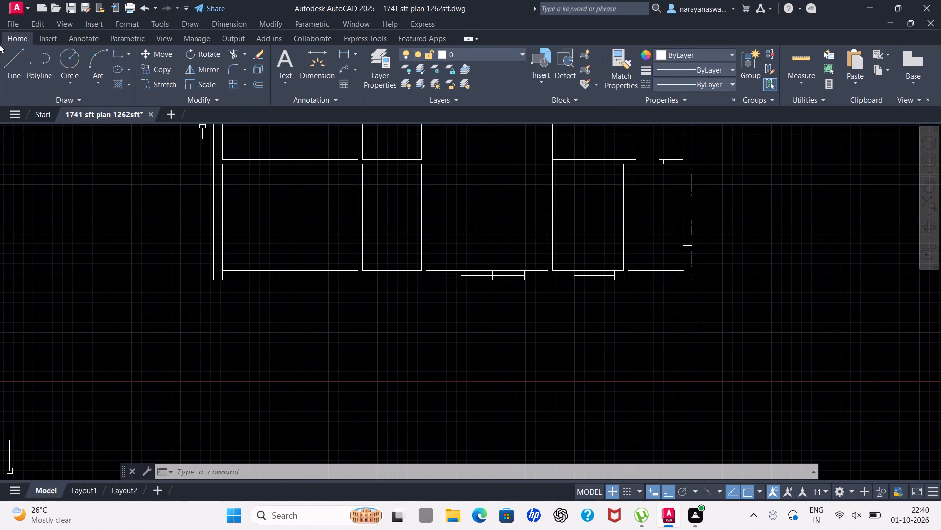
left_click(7, 59)
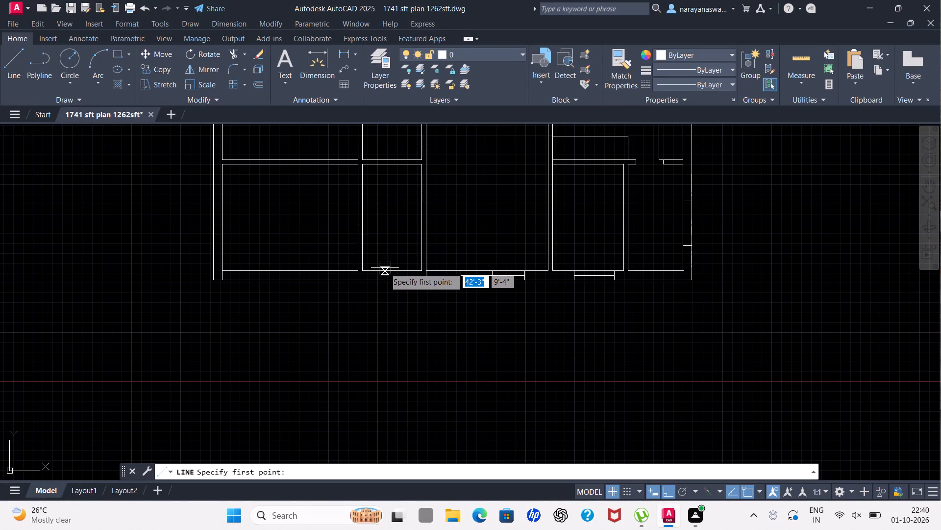
scroll(385, 268, "up", 1)
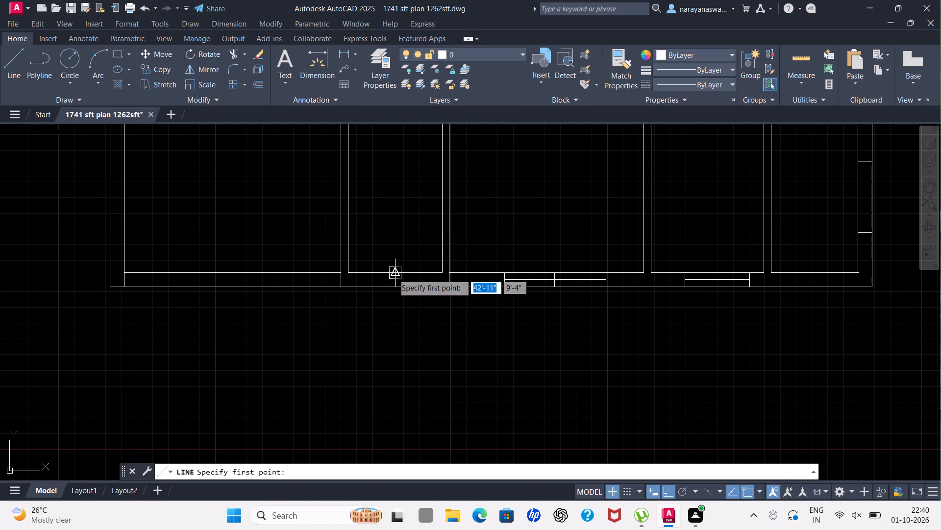
left_click(393, 274)
left_click(394, 287)
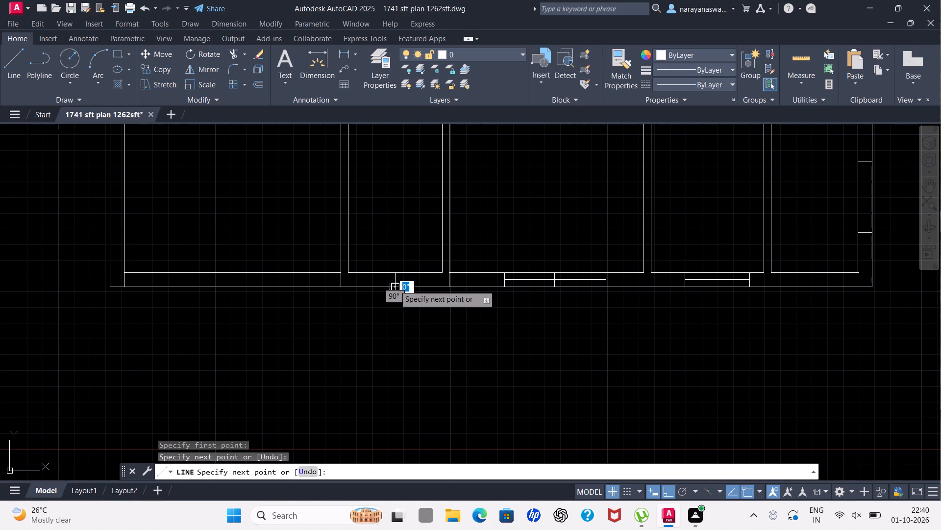
key("Escape")
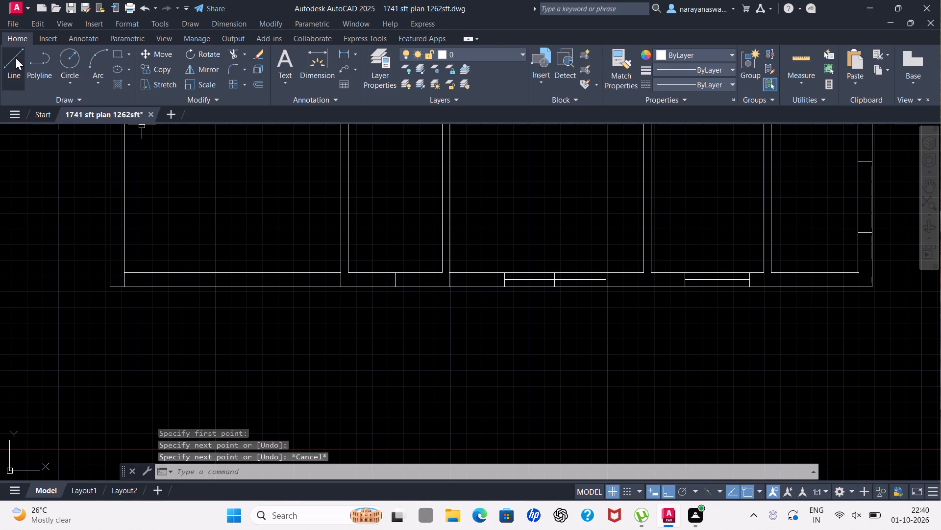
Draw the window's right jamb across the wall at the narrow room's bottom-right inner corner, with a centre line back to the left jamb.
left_click(15, 57)
scroll(426, 281, "up", 1)
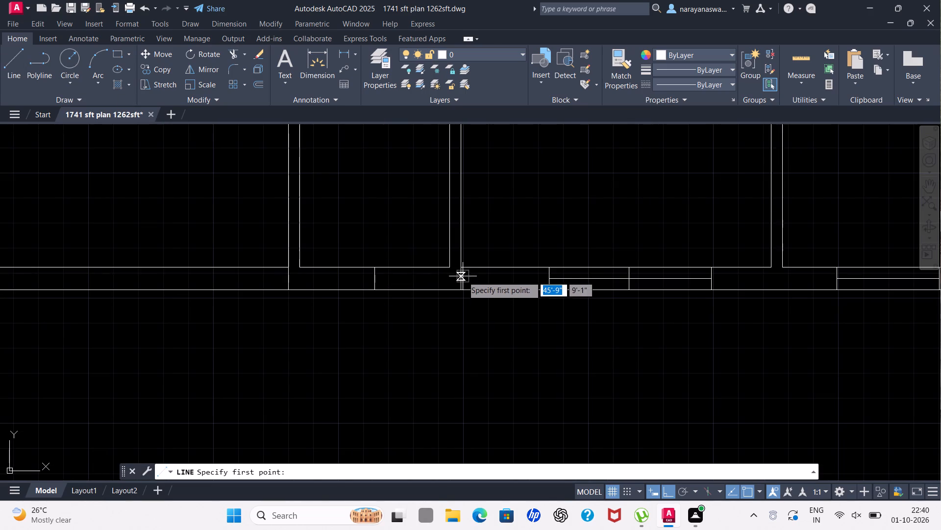
left_click(452, 266)
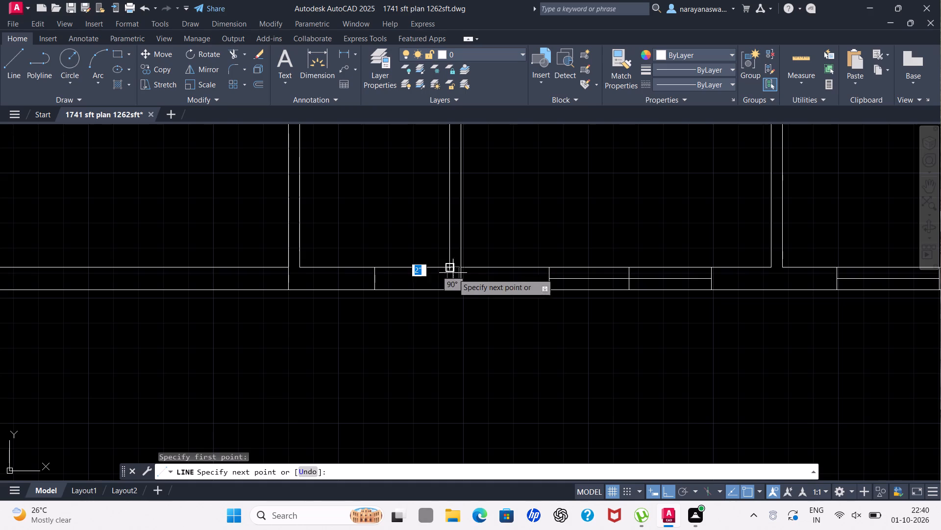
left_click(451, 289)
left_click(451, 277)
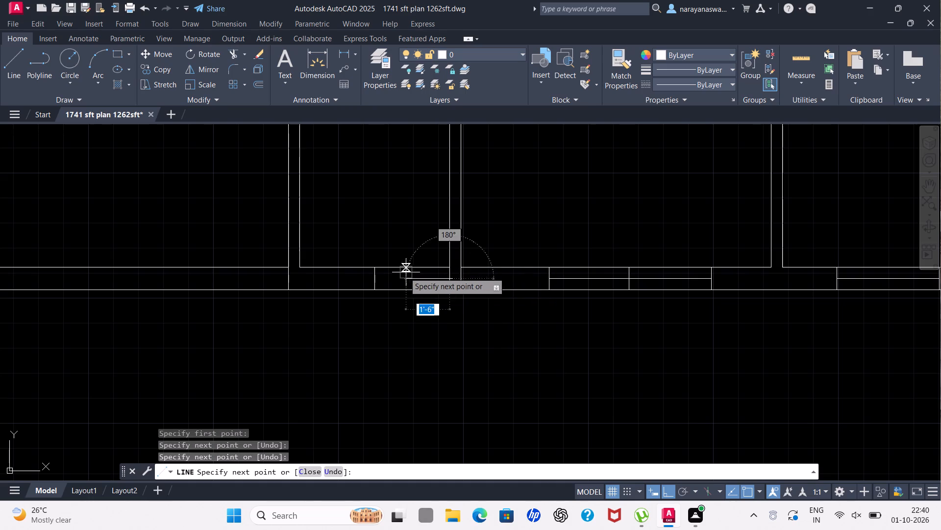
left_click(378, 277)
key("Escape")
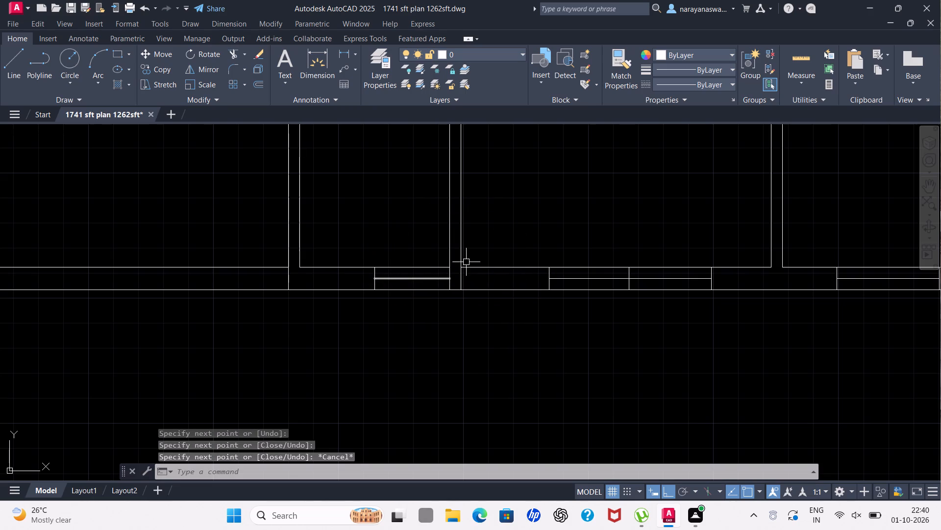
Trim the large middle room's left wall line where it crosses the bottom wall beside the new window.
key("t")
key("r")
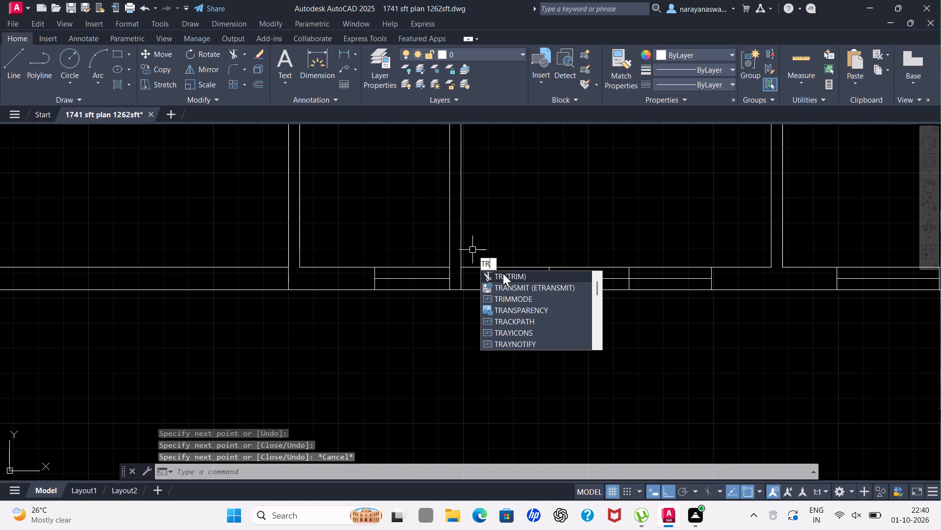
left_click(505, 276)
left_click(463, 275)
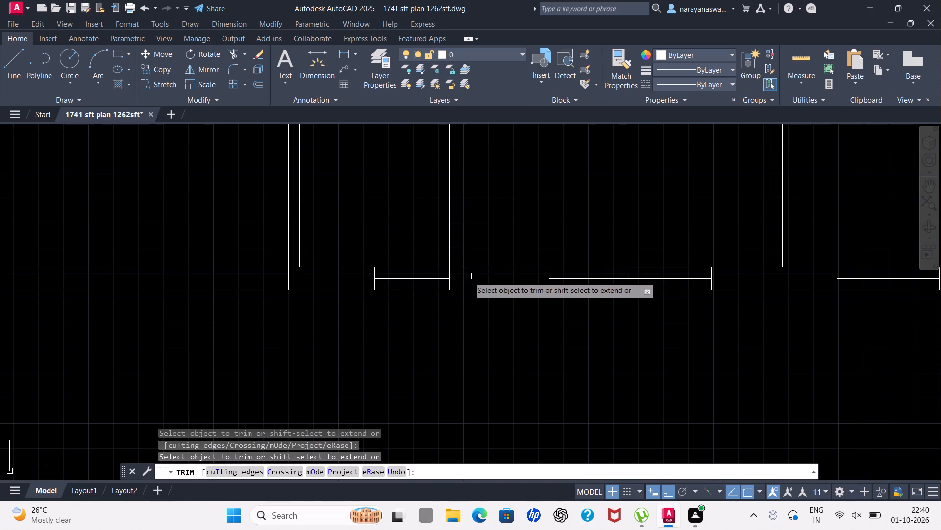
key("Escape")
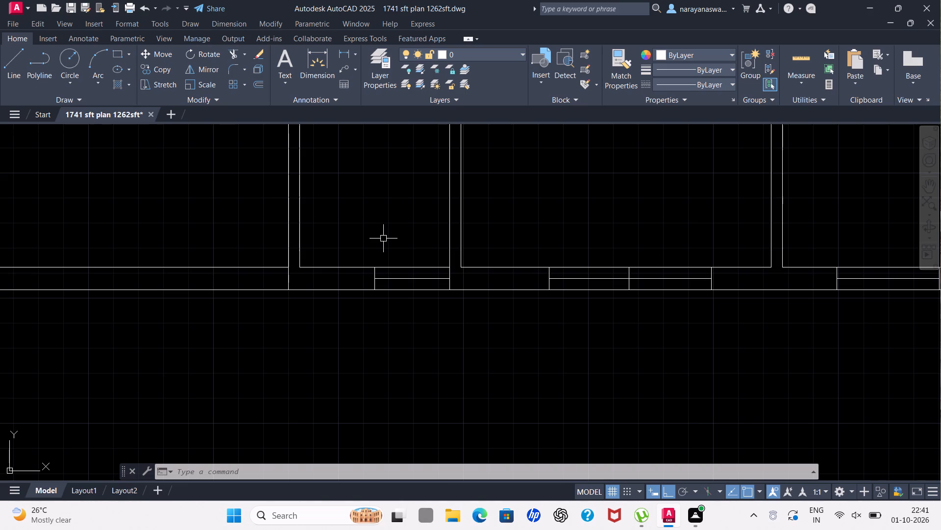
Start a new line for the lower rooms of the floor plan.
scroll(373, 255, "down", 1)
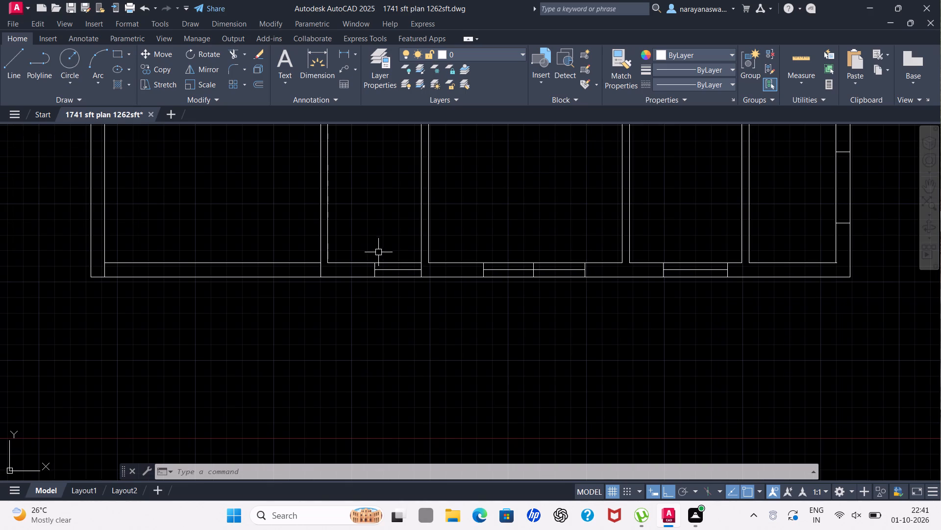
scroll(385, 239, "down", 1)
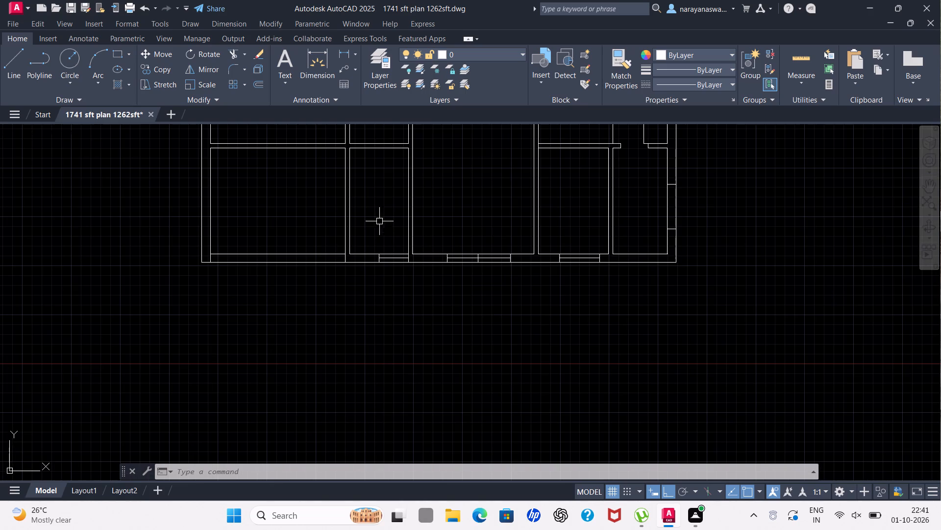
scroll(364, 214, "up", 1)
scroll(364, 214, "down", 1)
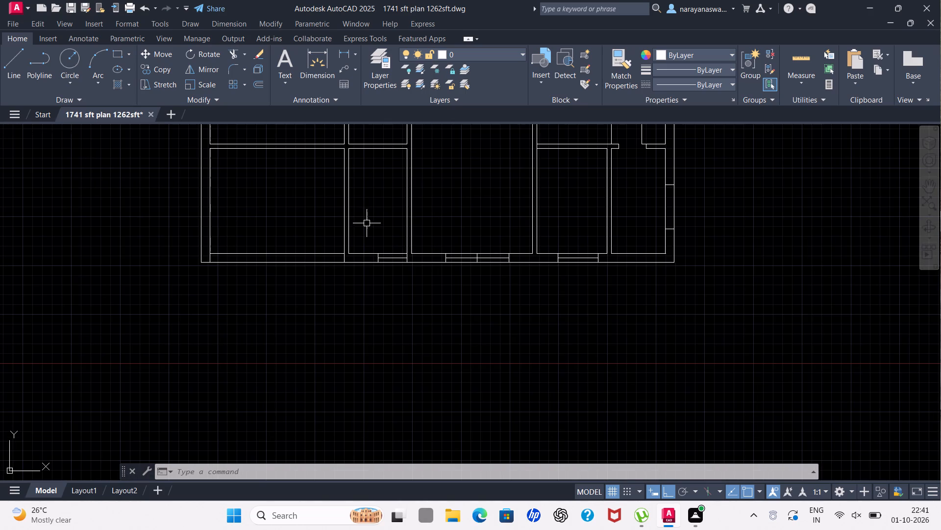
scroll(367, 227, "down", 1)
scroll(367, 227, "up", 1)
scroll(367, 227, "down", 2)
scroll(411, 204, "down", 1)
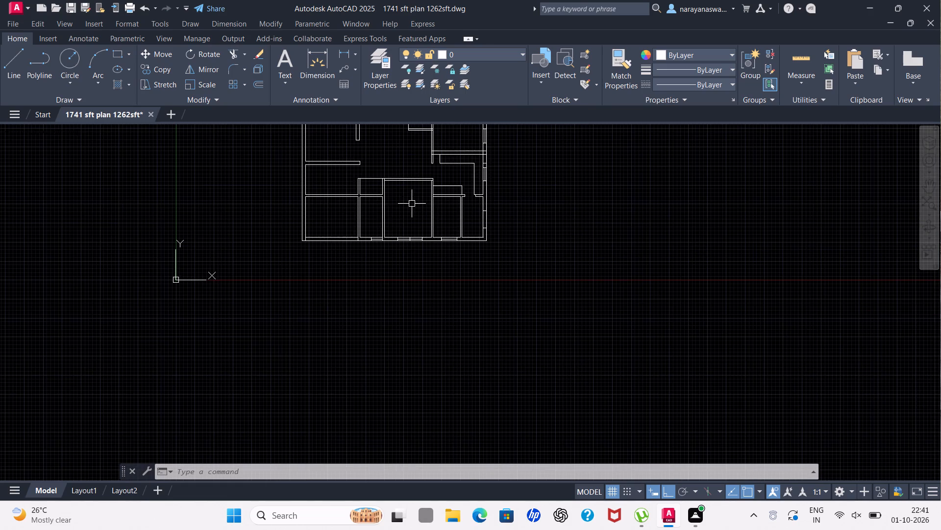
scroll(389, 179, "up", 2)
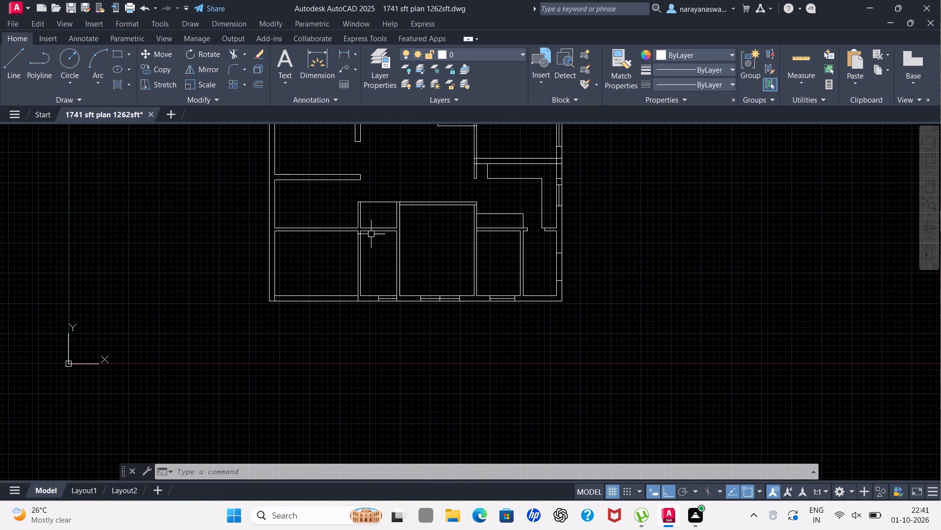
scroll(371, 242, "up", 1)
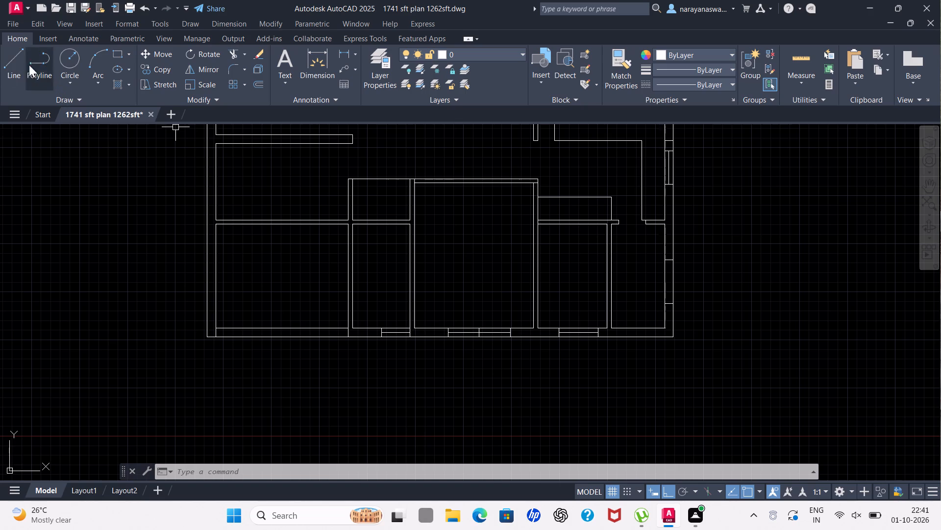
left_click(8, 55)
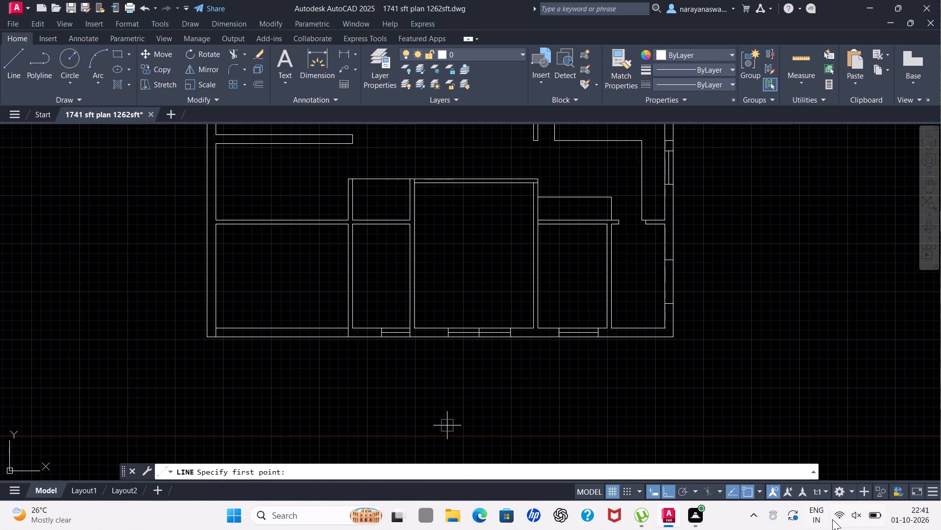
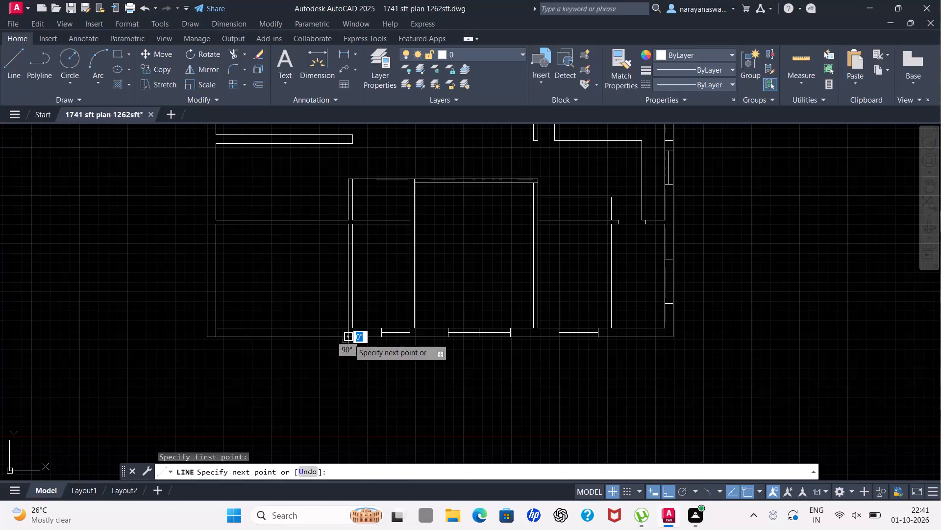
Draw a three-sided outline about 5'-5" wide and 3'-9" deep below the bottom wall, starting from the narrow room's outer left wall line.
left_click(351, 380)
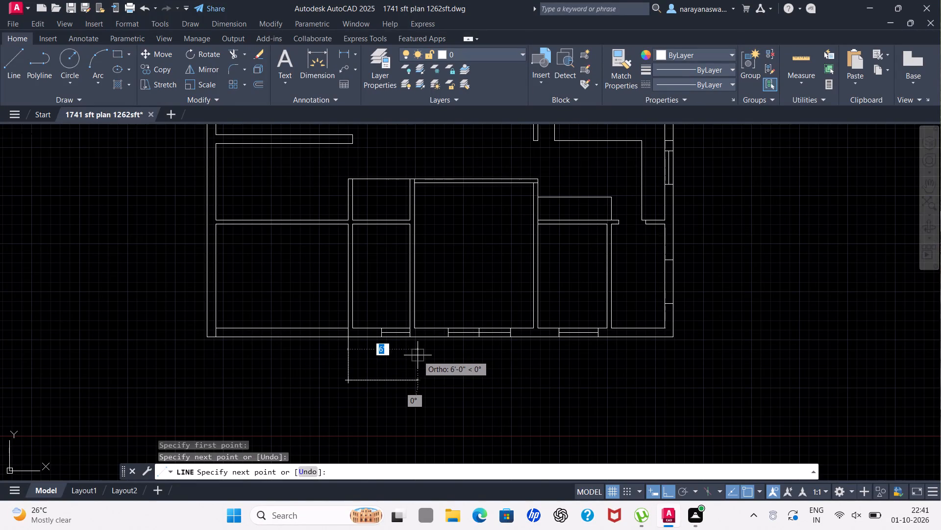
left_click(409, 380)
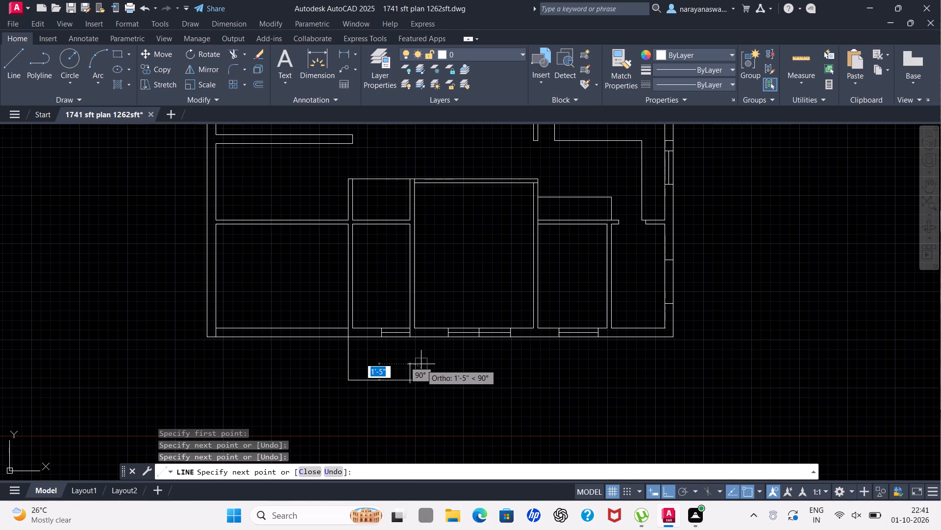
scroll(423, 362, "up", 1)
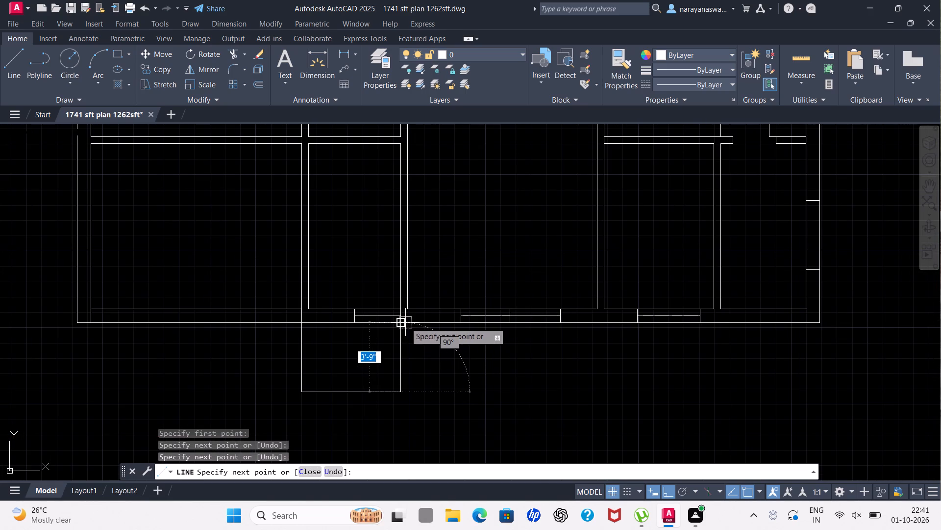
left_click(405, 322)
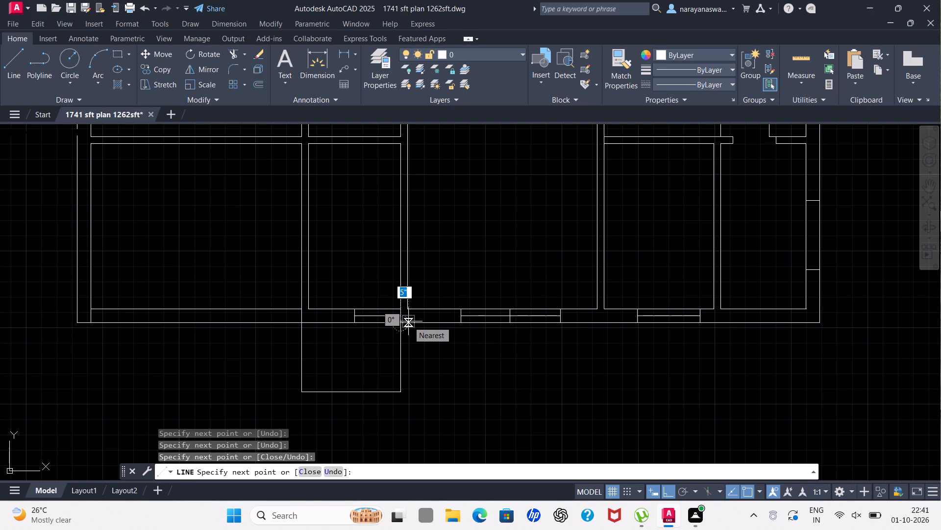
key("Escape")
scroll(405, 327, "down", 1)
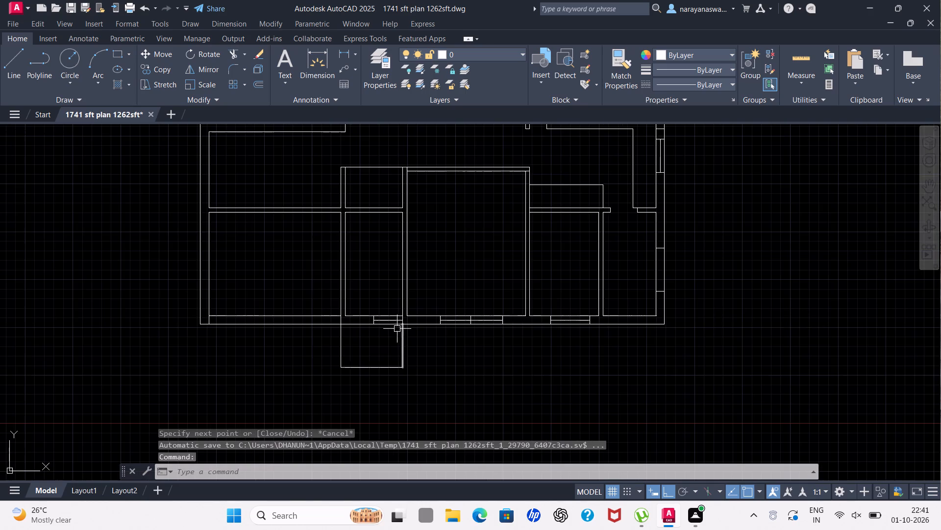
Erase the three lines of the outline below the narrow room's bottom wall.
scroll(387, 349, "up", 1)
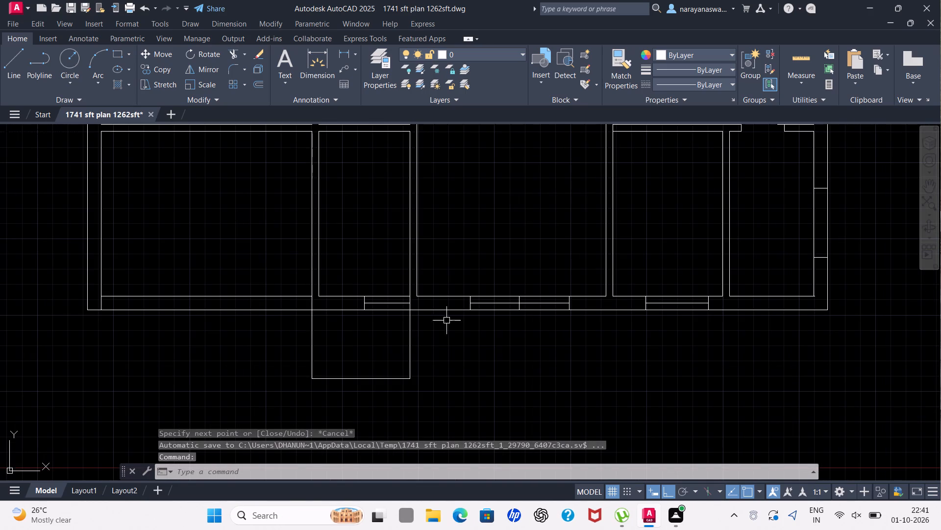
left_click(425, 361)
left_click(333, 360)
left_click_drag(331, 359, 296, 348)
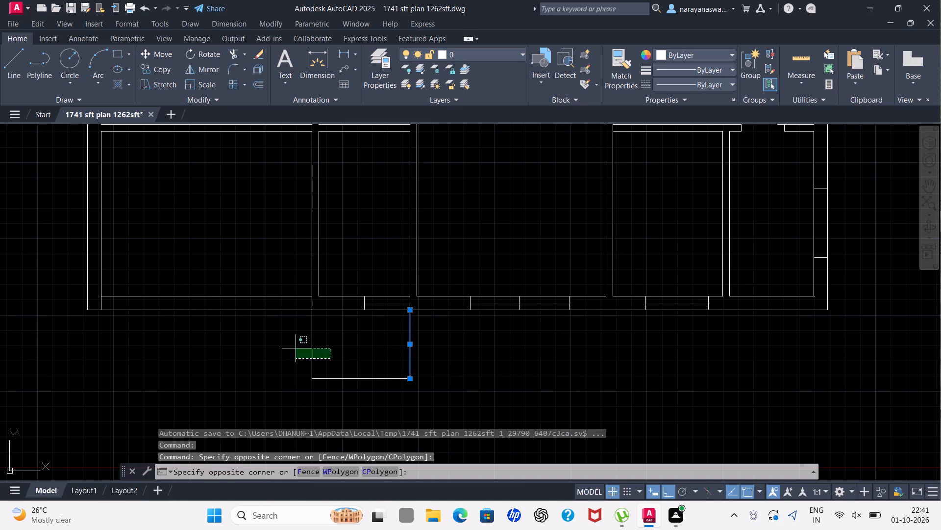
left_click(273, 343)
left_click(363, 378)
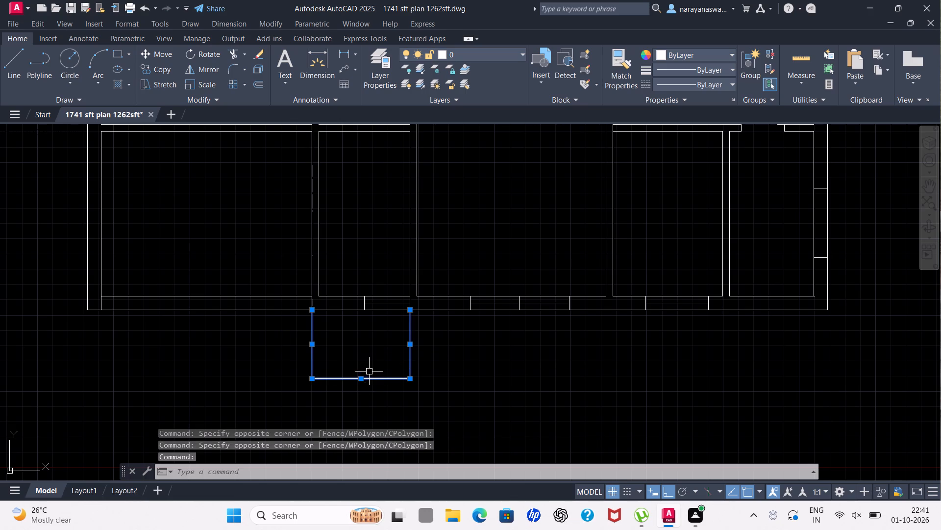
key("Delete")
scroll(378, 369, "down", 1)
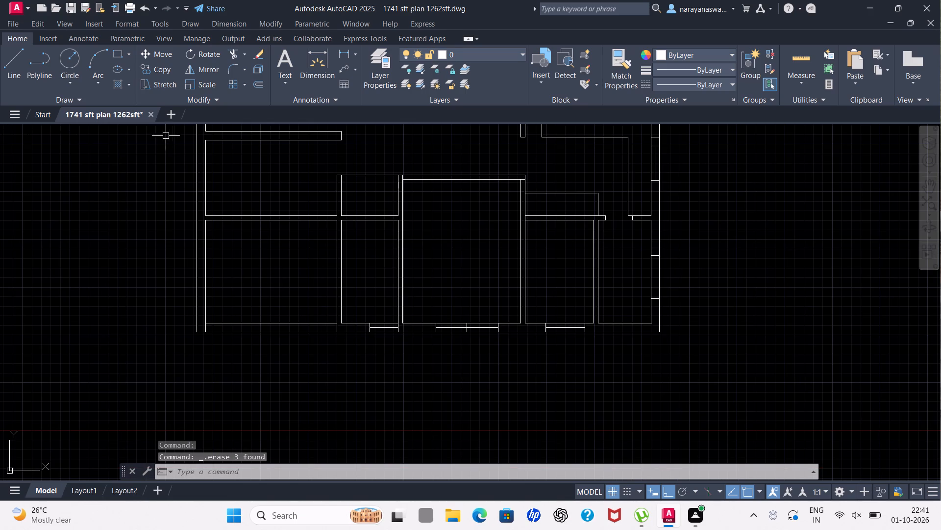
Draw a three-sided outline about 5' wide and 2'-4" deep below the bottom wall, aligned with the narrow room's inner side wall lines.
left_click(20, 53)
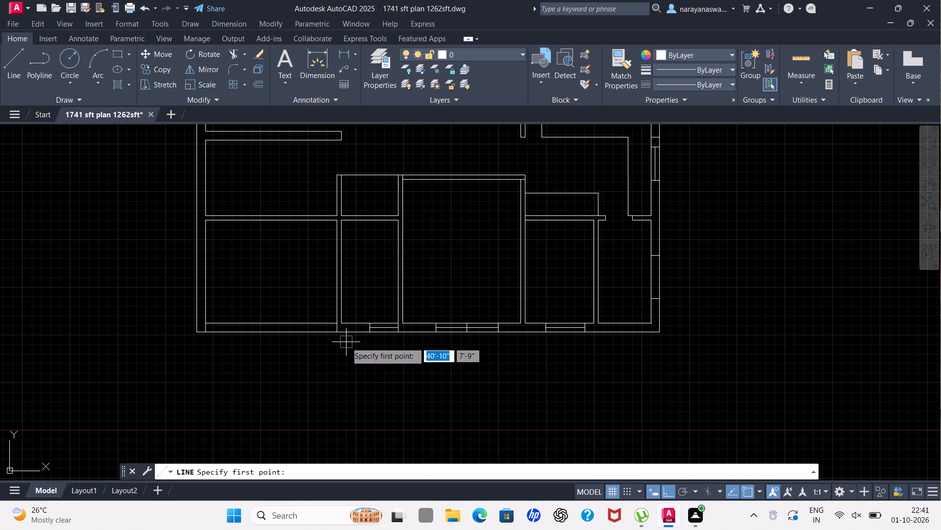
scroll(346, 342, "up", 1)
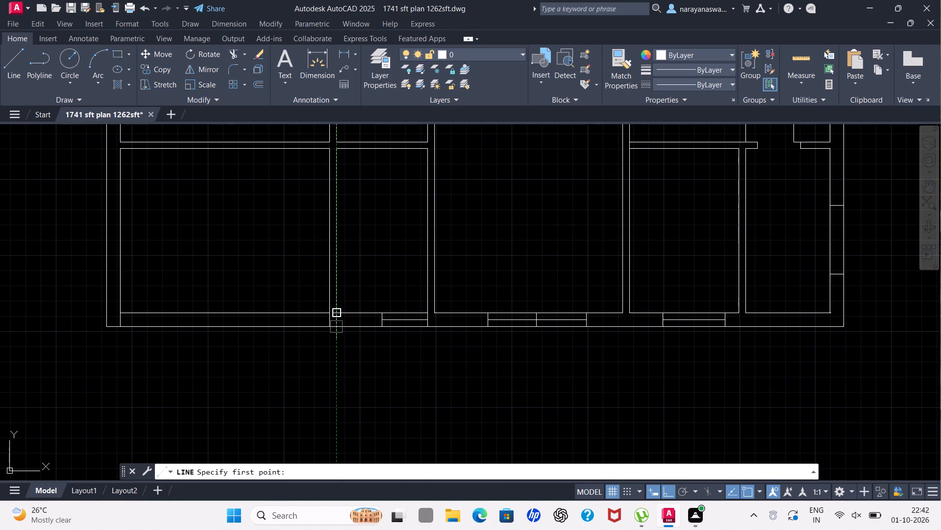
left_click(338, 326)
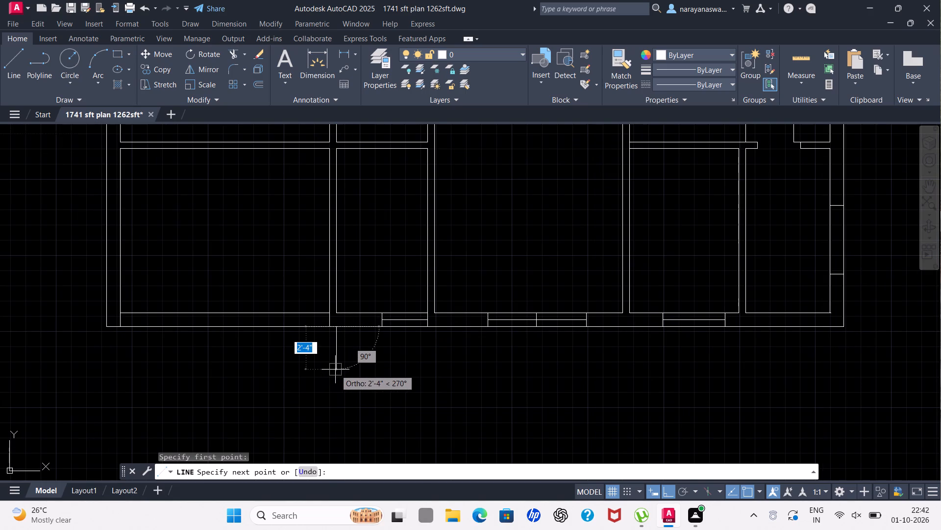
left_click(337, 371)
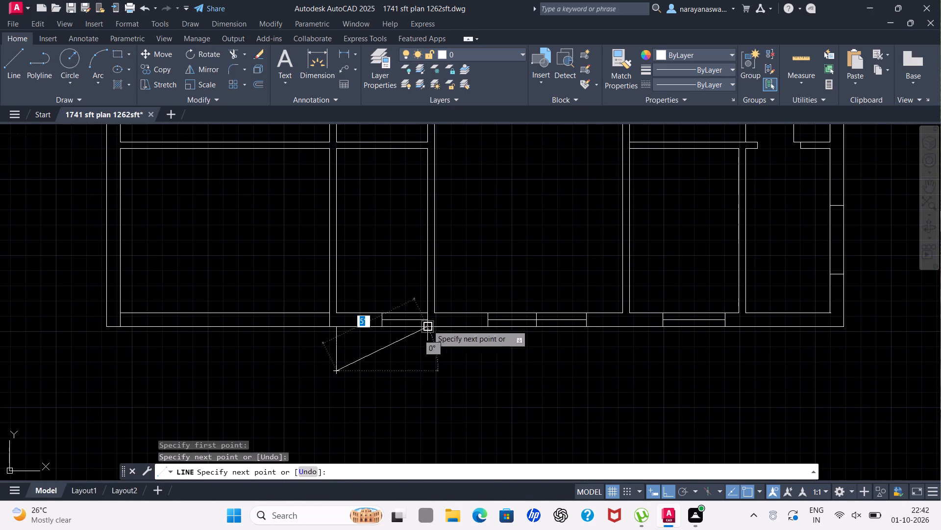
left_click(428, 372)
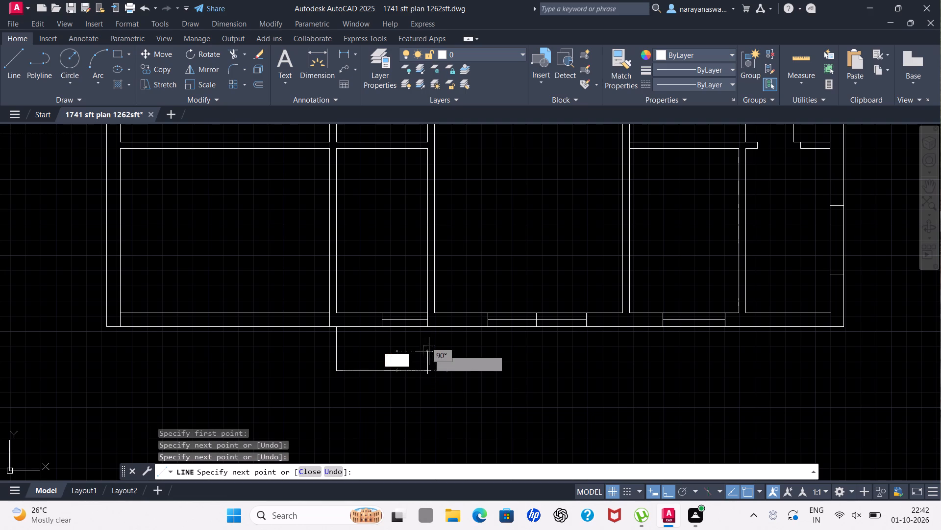
left_click(426, 328)
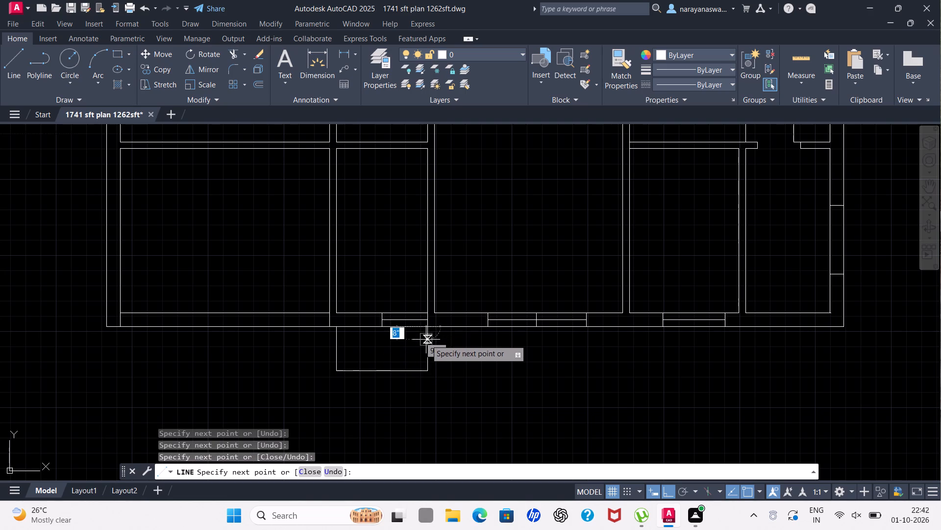
key("Escape")
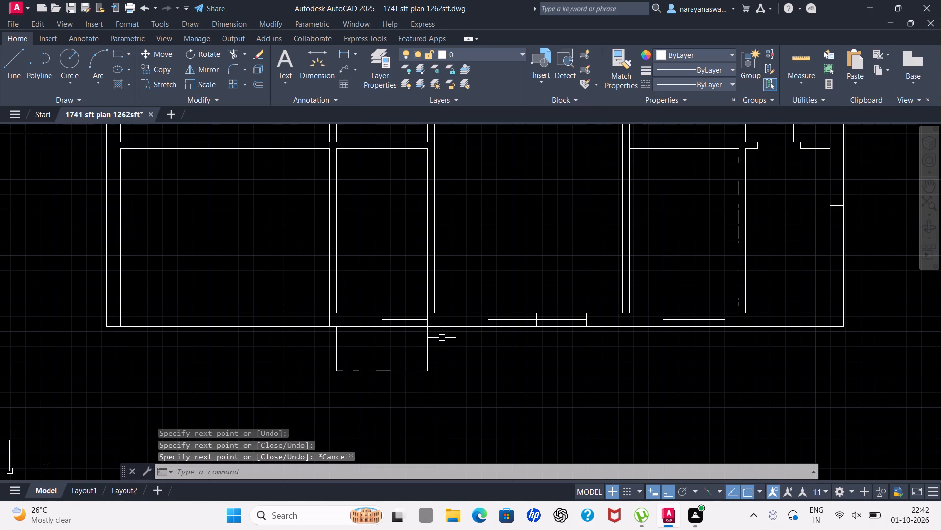
Offset the bottom, right and left lines of the outline below the narrow room outward by 9".
scroll(443, 338, "down", 1)
scroll(439, 347, "up", 1)
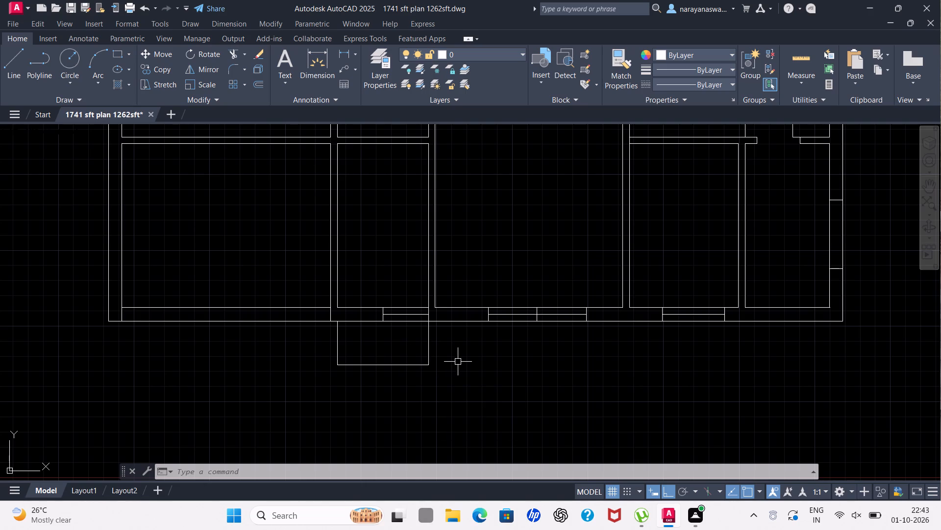
scroll(458, 362, "down", 1)
scroll(459, 360, "up", 1)
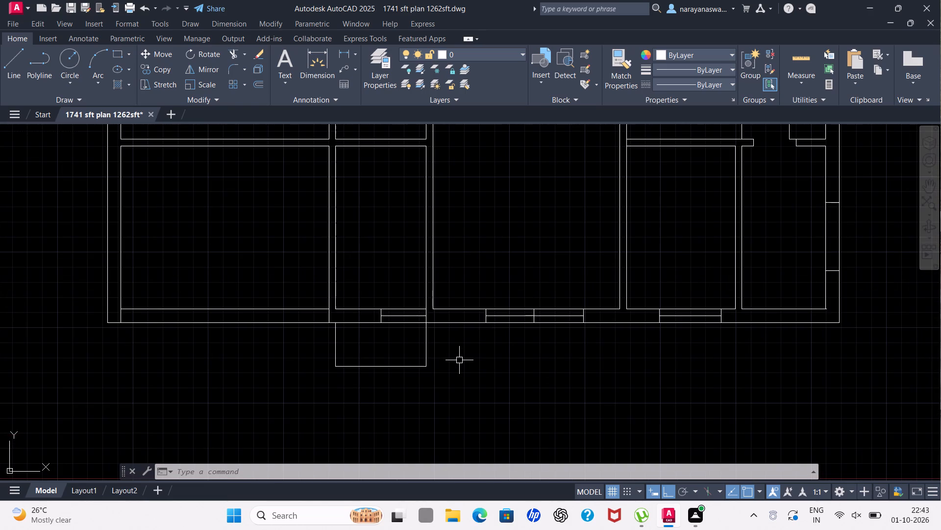
type("of")
left_click(495, 380)
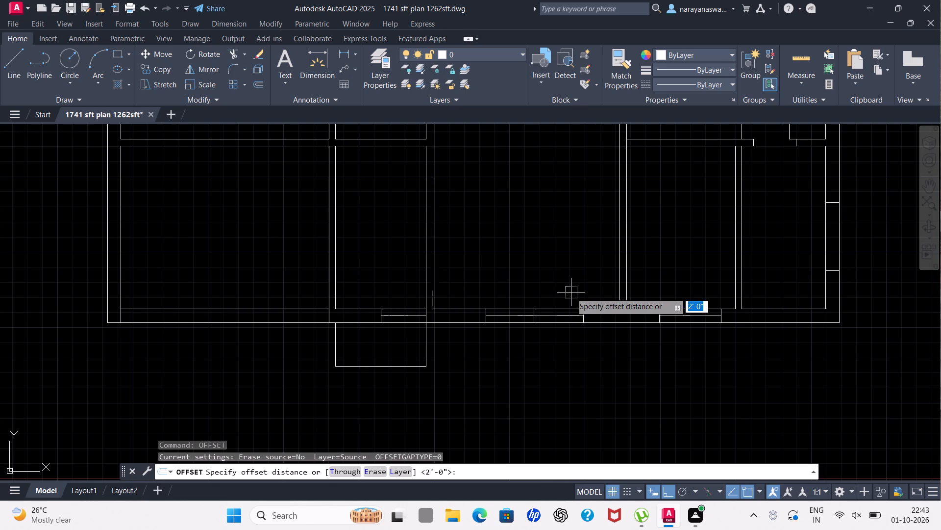
type("9\"")
key("Return")
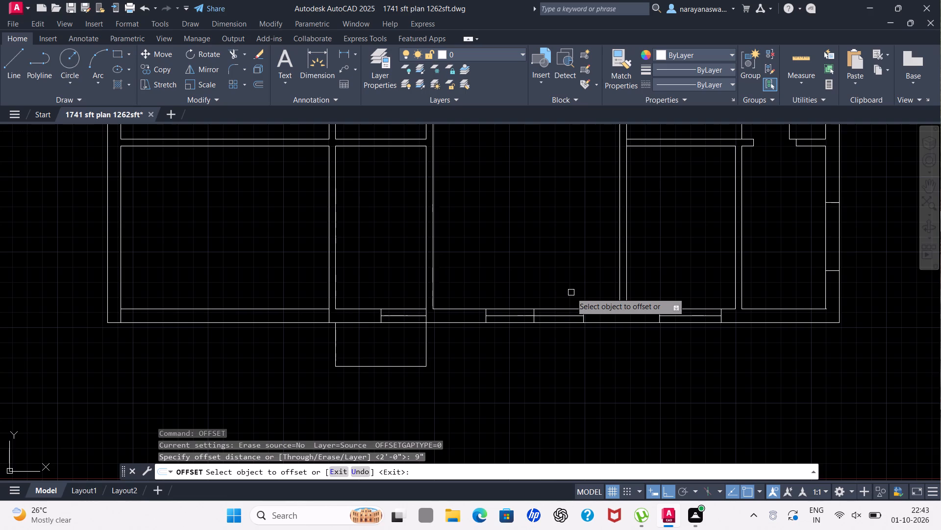
left_click_drag(394, 366, 392, 371)
left_click_drag(390, 387, 396, 379)
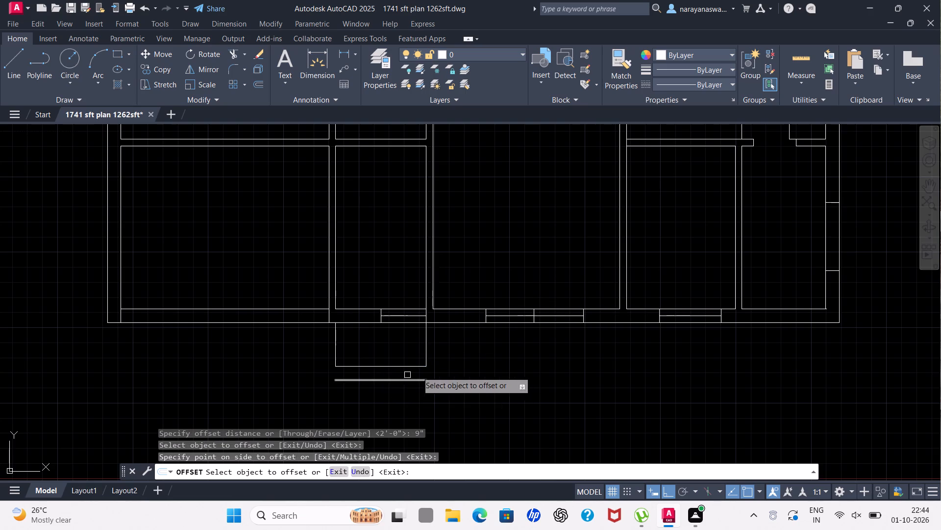
left_click_drag(427, 355, 434, 357)
left_click(446, 360)
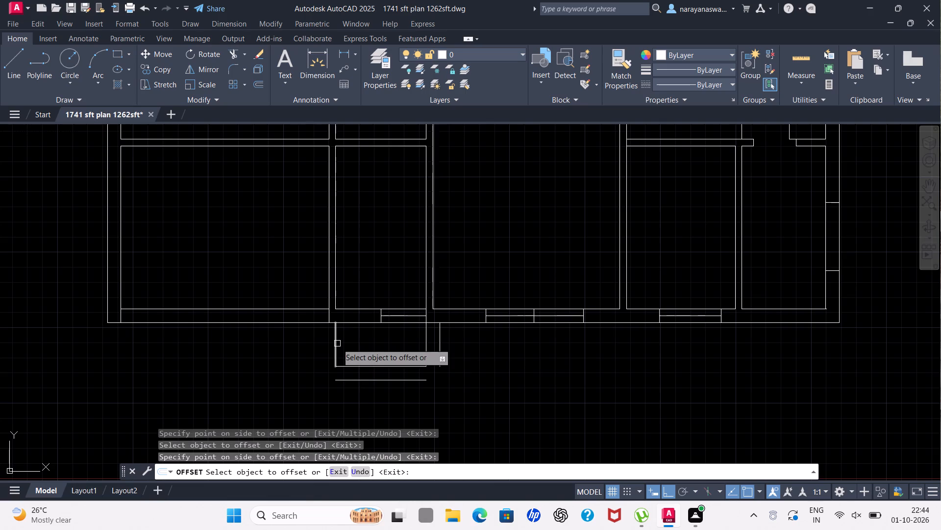
left_click(337, 344)
left_click_drag(307, 344, 312, 343)
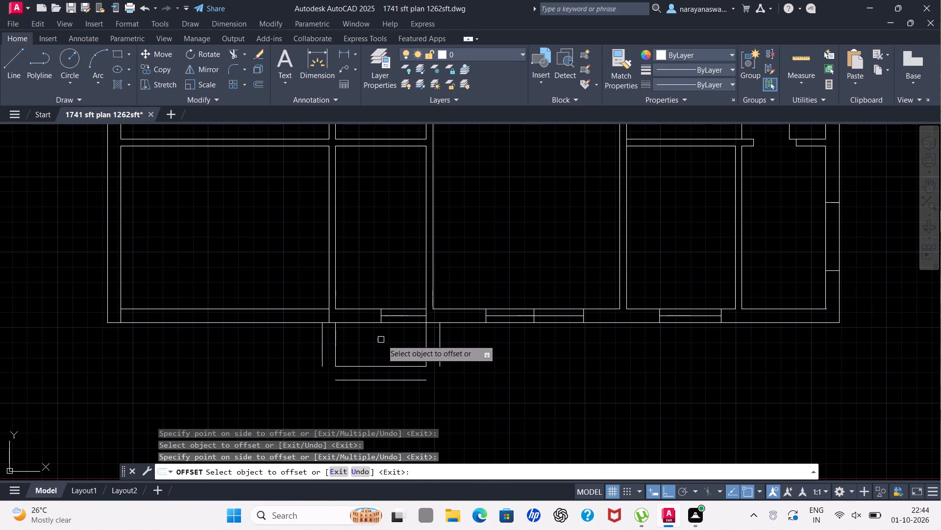
key("Escape")
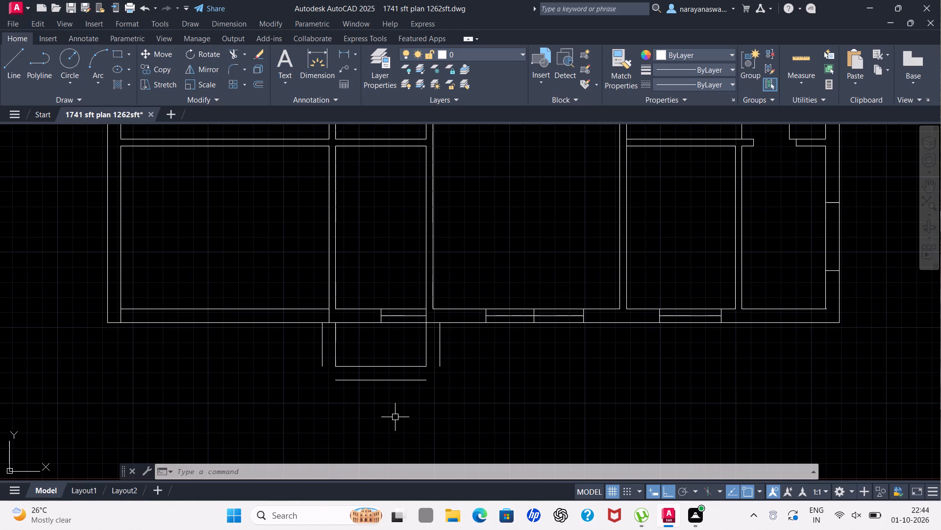
Fillet the offset side lines with the offset bottom line to form sharp outer corners on both sides of the projection.
type("fi")
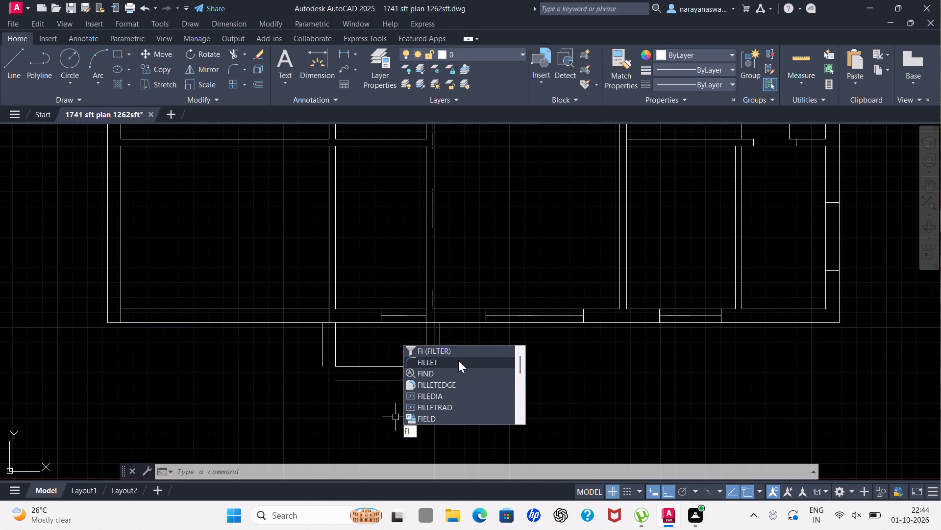
left_click(458, 360)
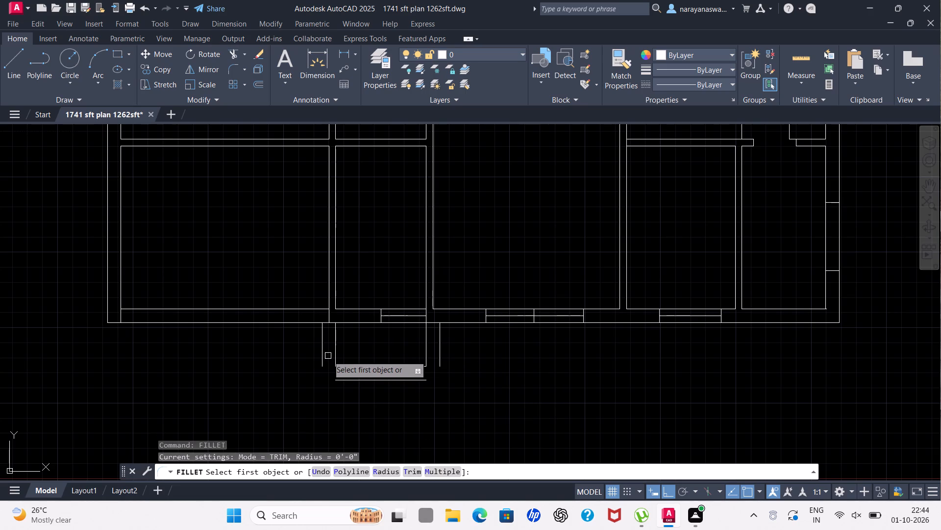
left_click(324, 357)
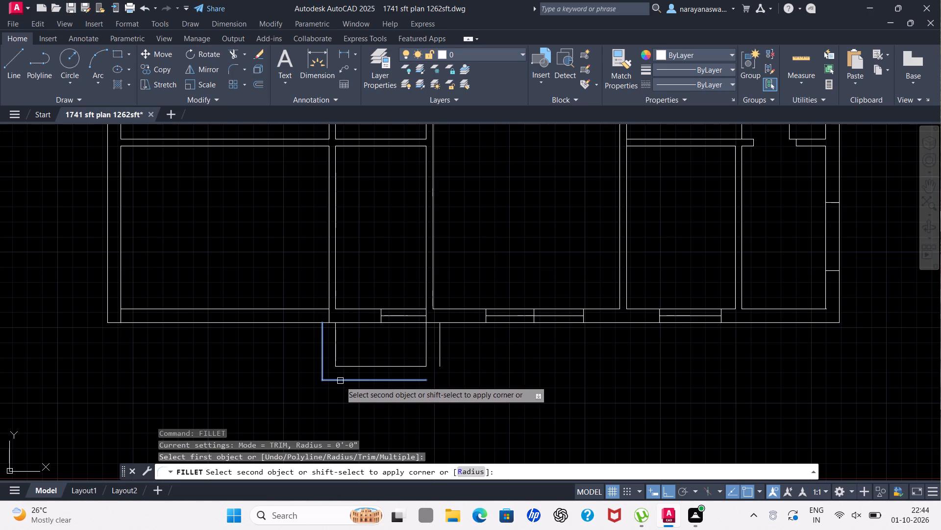
left_click(340, 381)
key("space")
key("space")
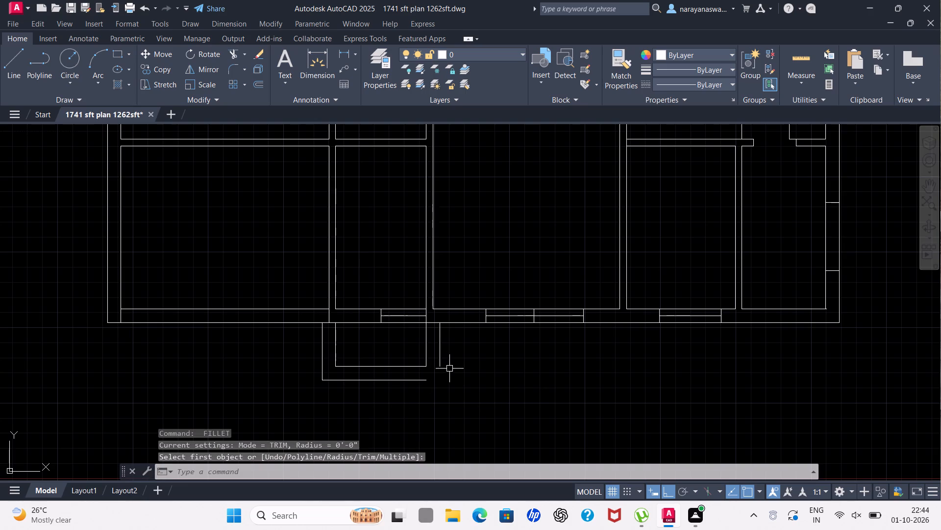
key("space")
left_click(441, 365)
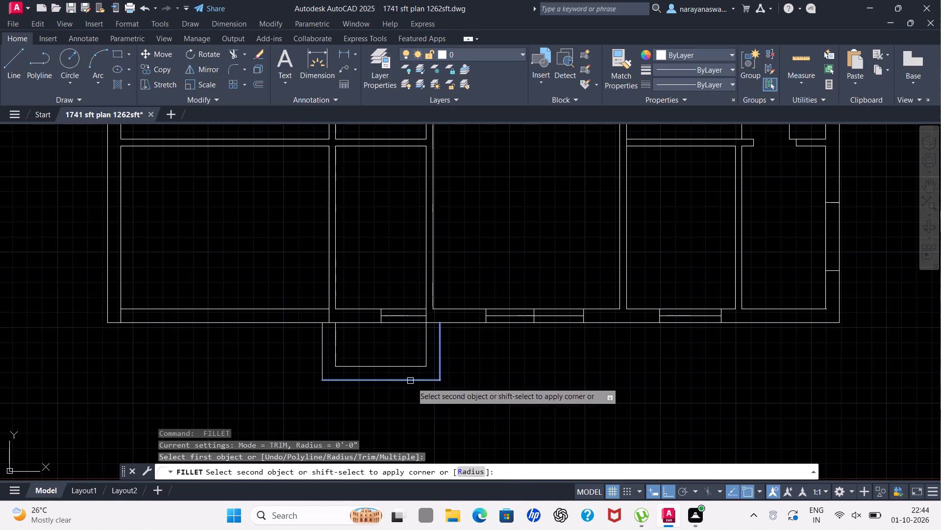
left_click(422, 378)
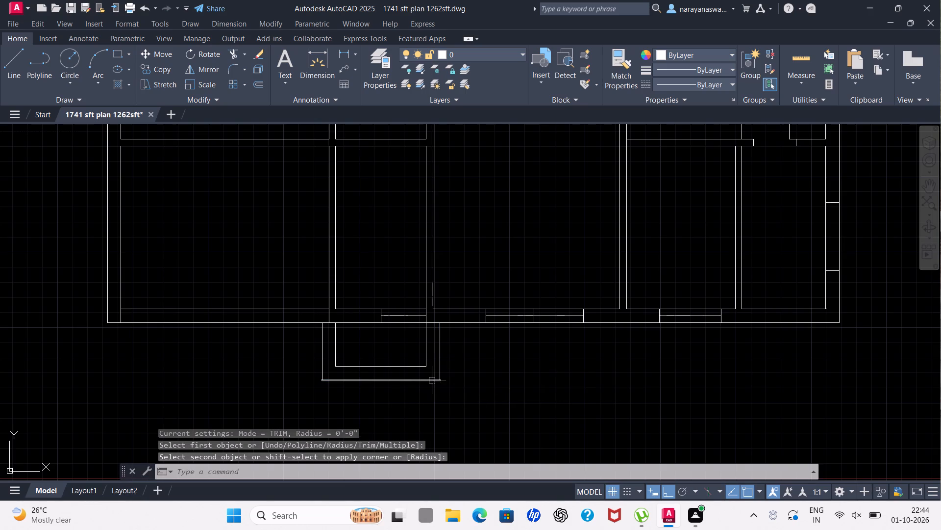
key("Escape")
Draw a three-sided outline about 8' wide and 2'-5" deep below the bottom wall, starting in line with the large middle room's right-hand partition.
scroll(438, 385, "down", 3)
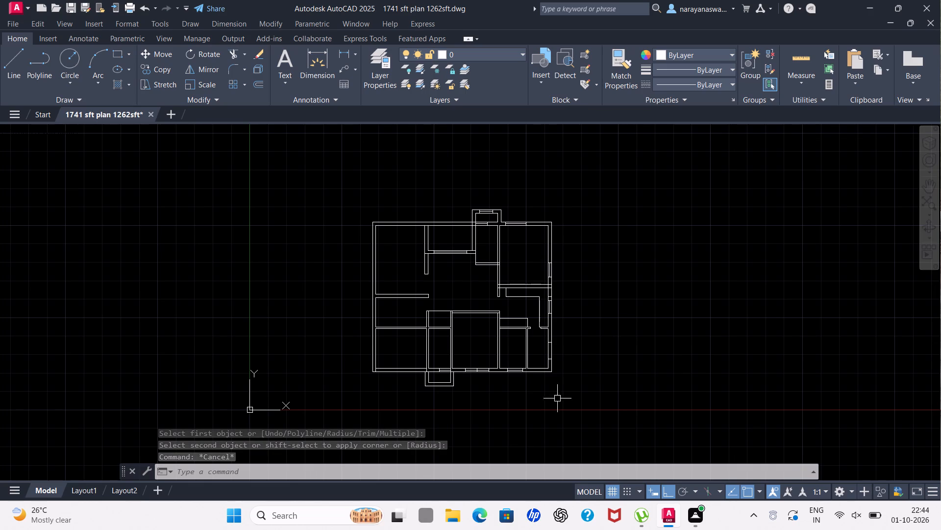
scroll(538, 389, "up", 1)
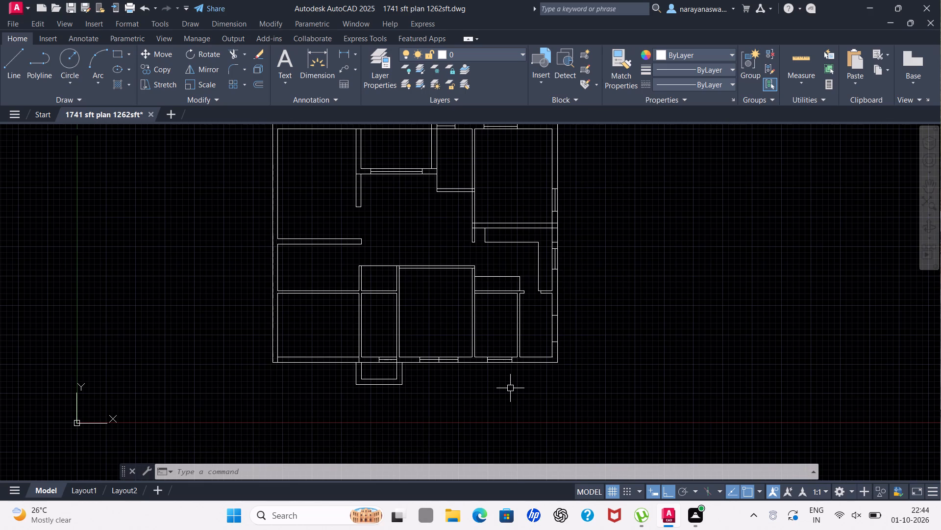
left_click(13, 74)
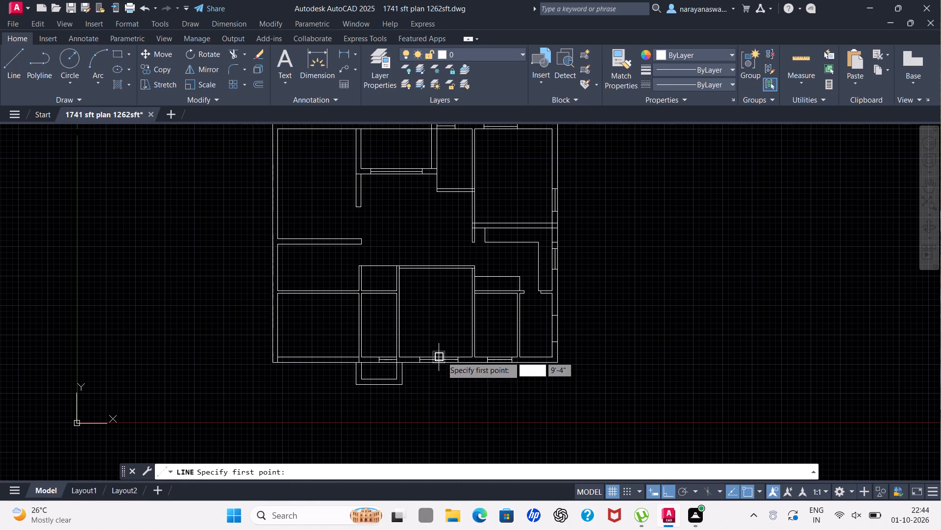
scroll(473, 370, "up", 1)
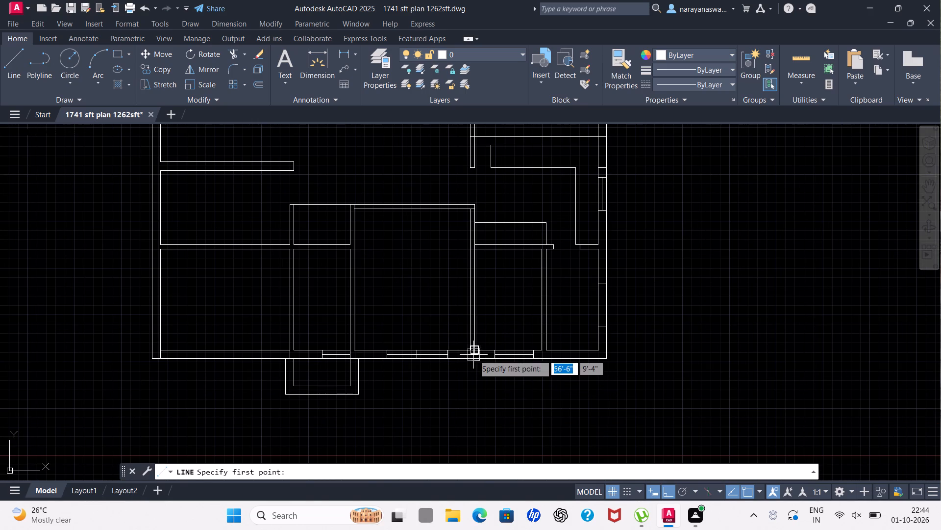
scroll(465, 349, "up", 2)
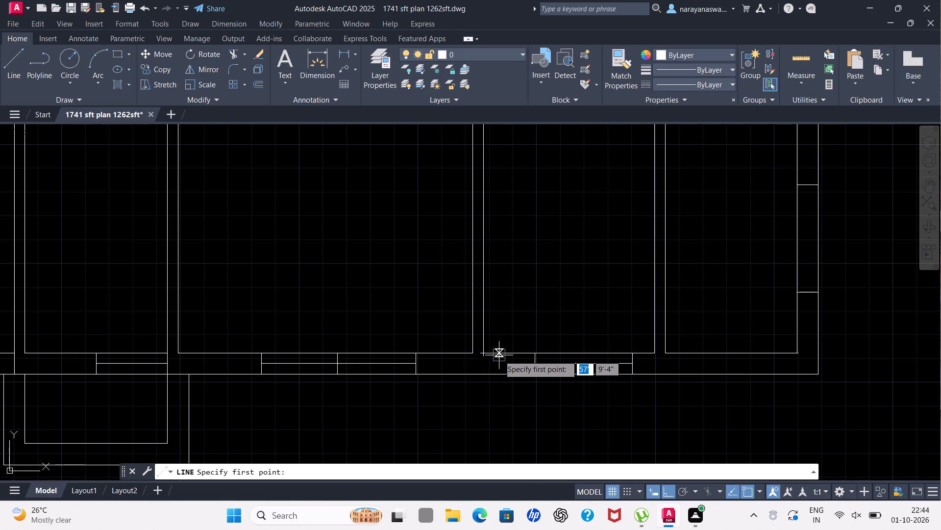
left_click(487, 377)
scroll(483, 417, "down", 3)
scroll(483, 428, "up", 2)
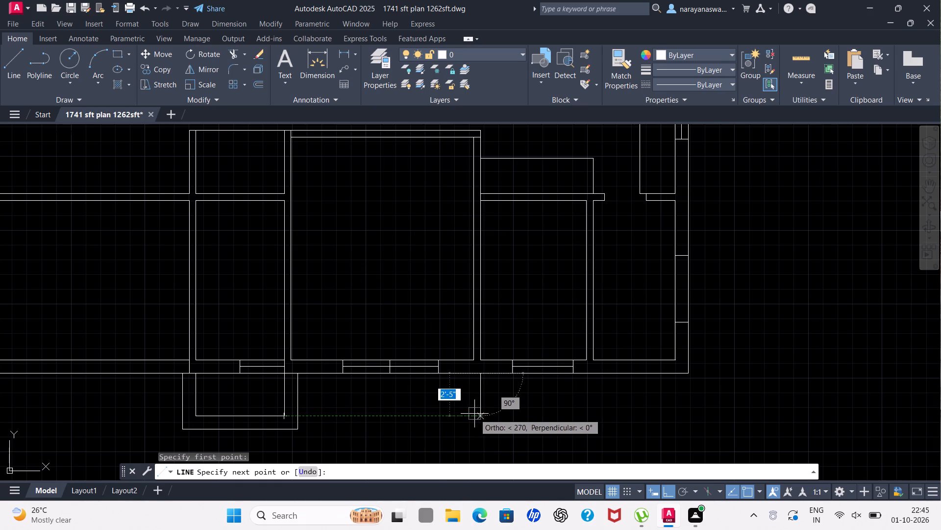
left_click(479, 416)
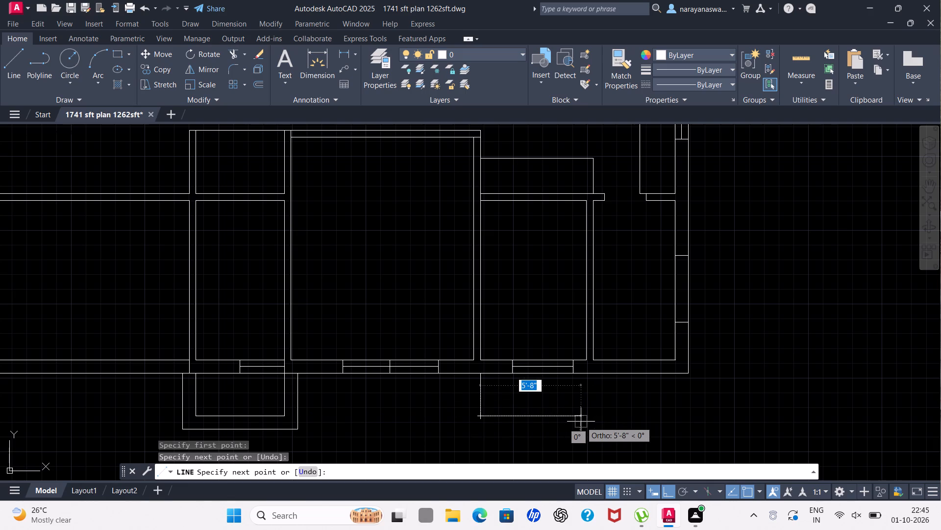
left_click(624, 413)
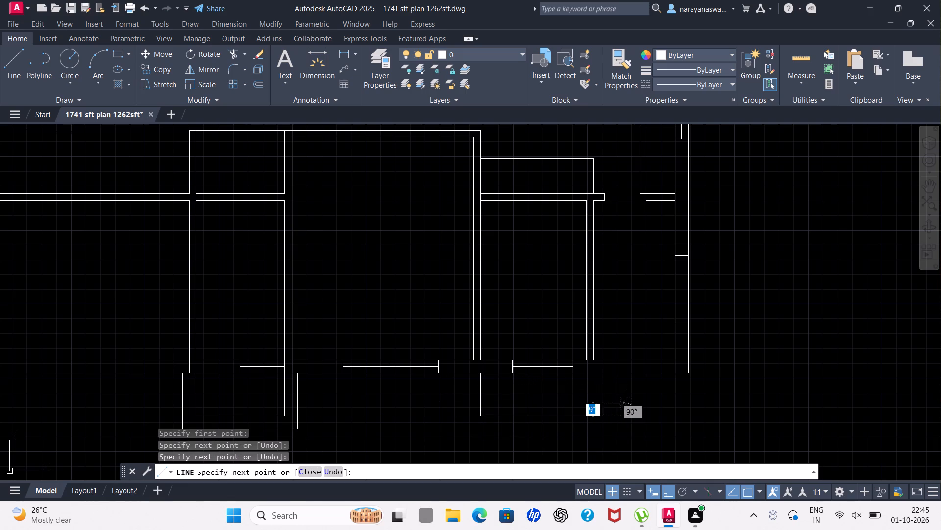
left_click(625, 375)
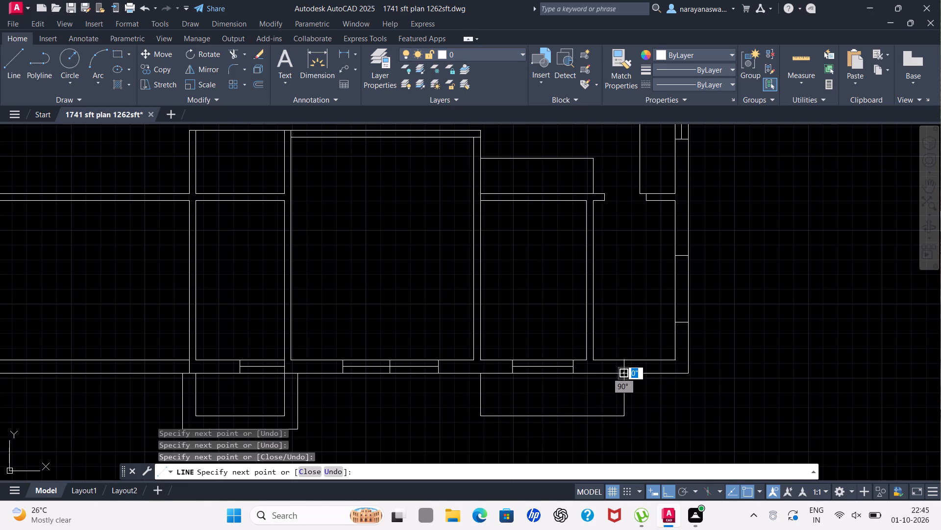
key("Escape")
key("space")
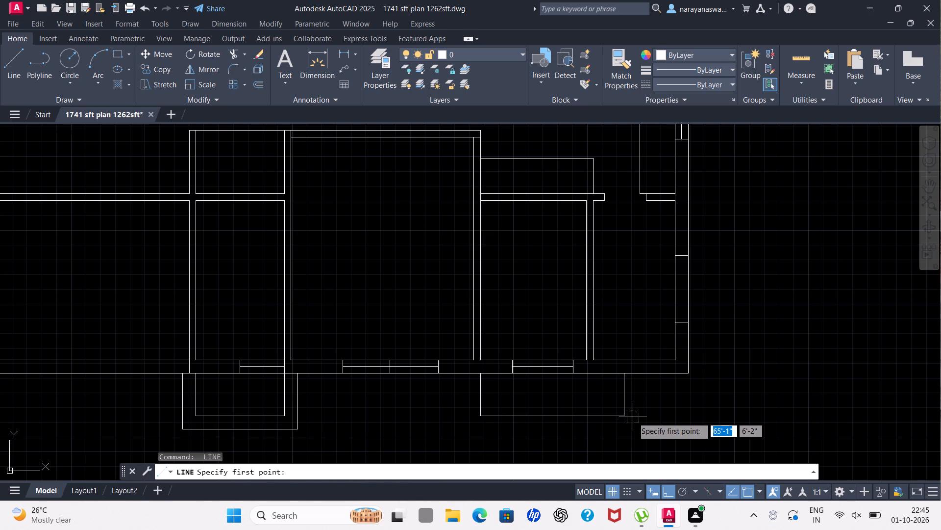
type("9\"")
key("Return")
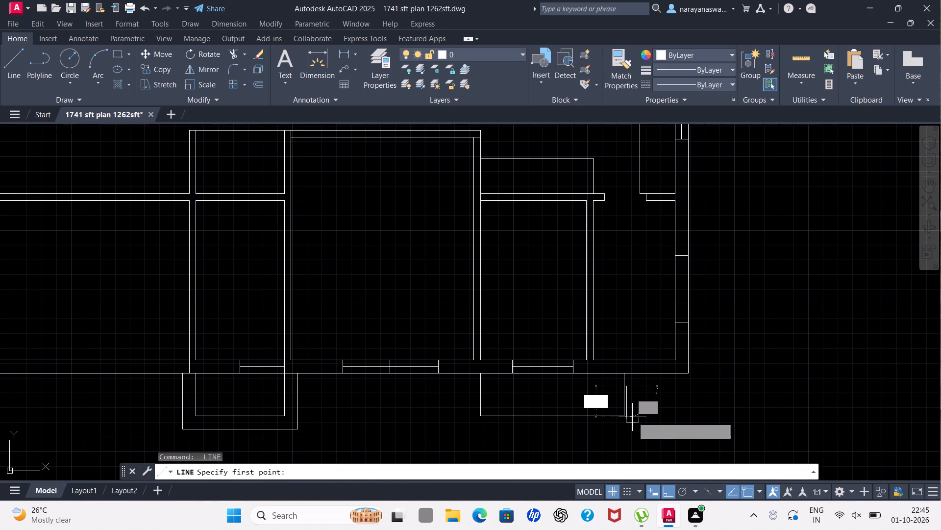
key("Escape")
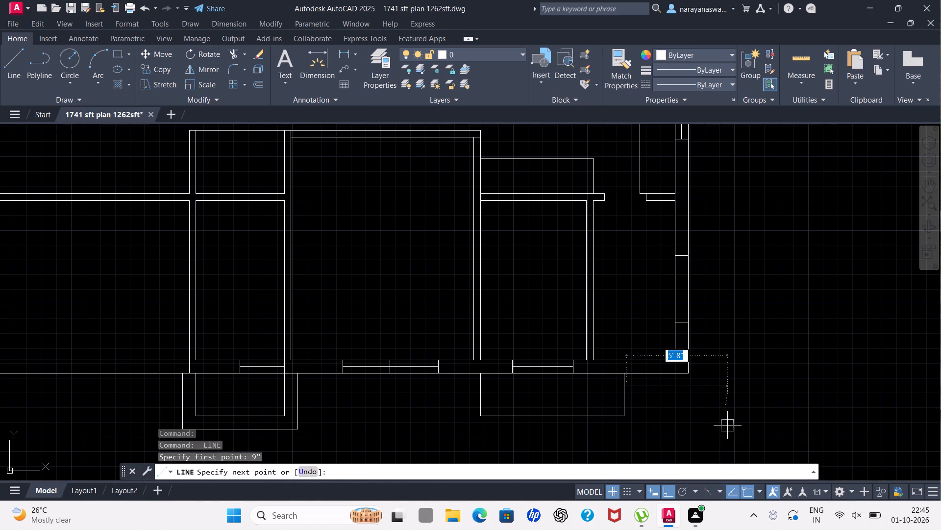
Offset the left, bottom and right lines of the new outline outward by 9".
key("o")
key("f")
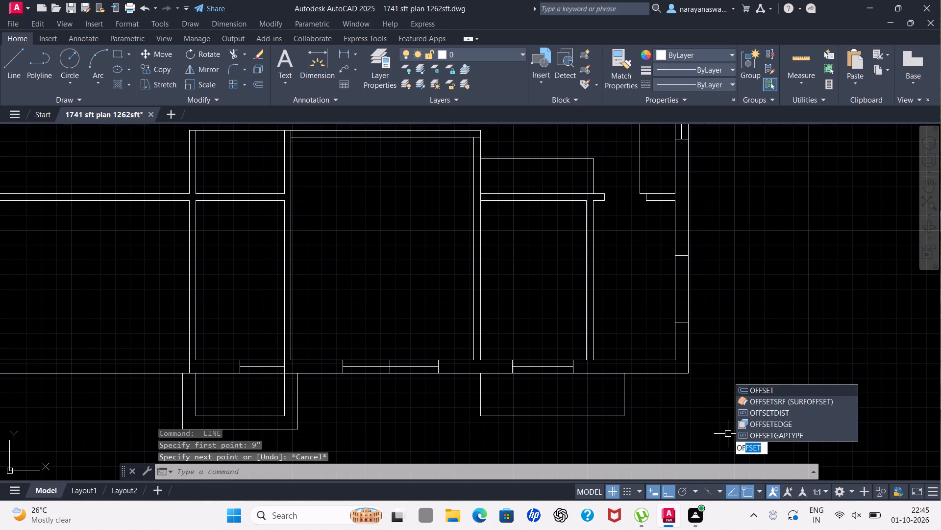
left_click(786, 384)
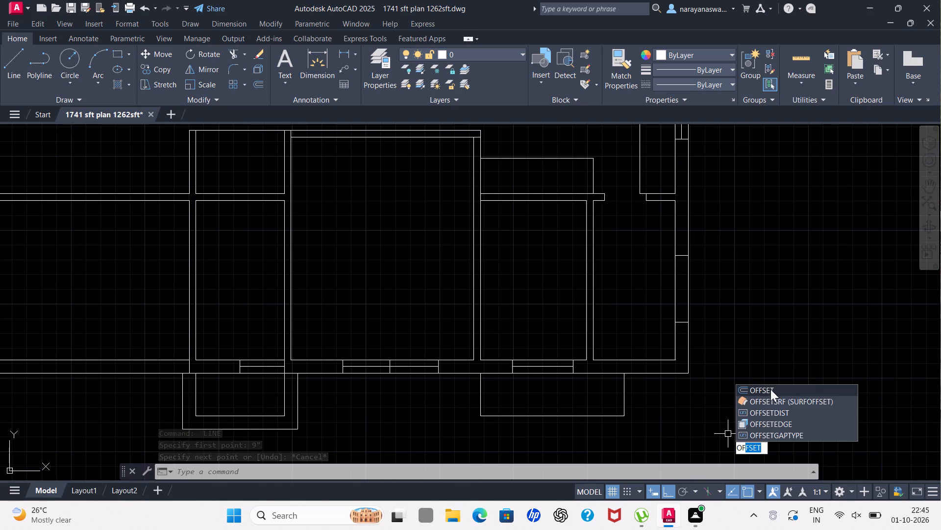
left_click(770, 389)
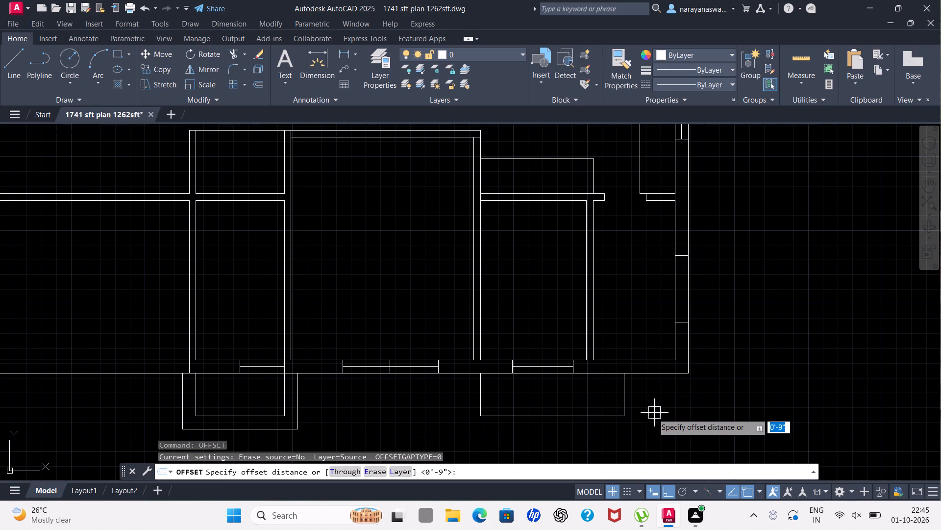
key("9")
key("shift+quotedbl")
key("Return")
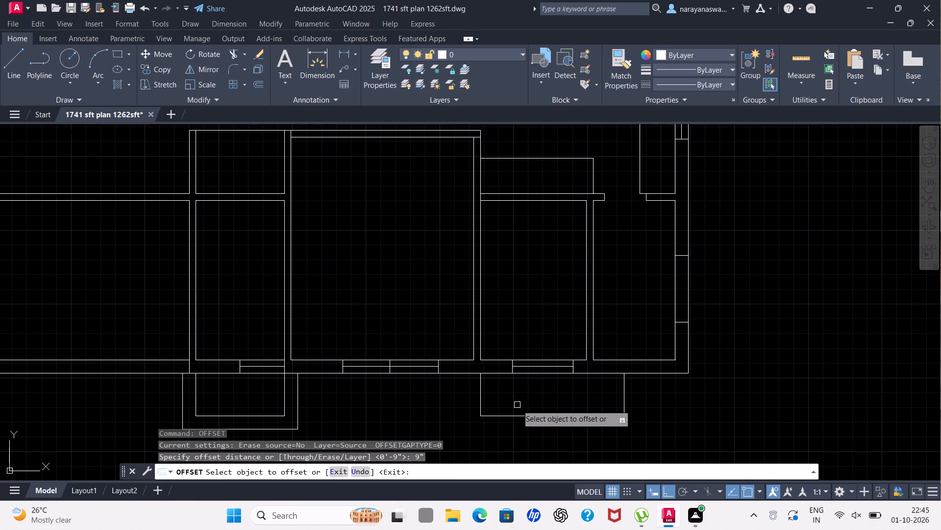
left_click(481, 397)
left_click(462, 394)
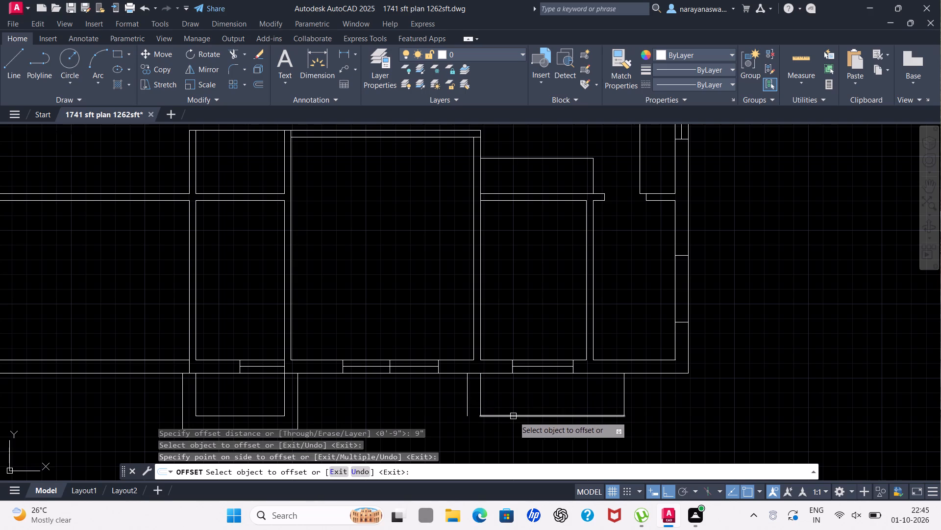
left_click(523, 416)
left_click(518, 424)
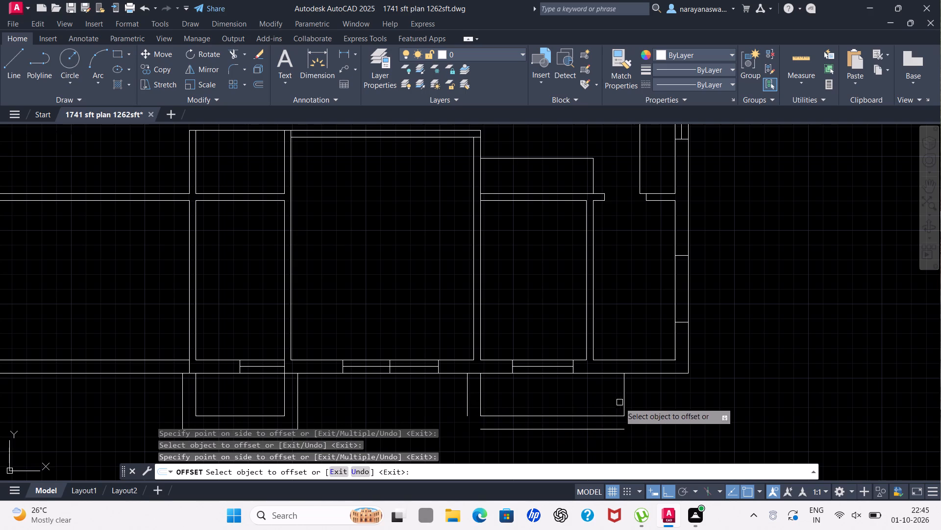
left_click(625, 401)
left_click(651, 401)
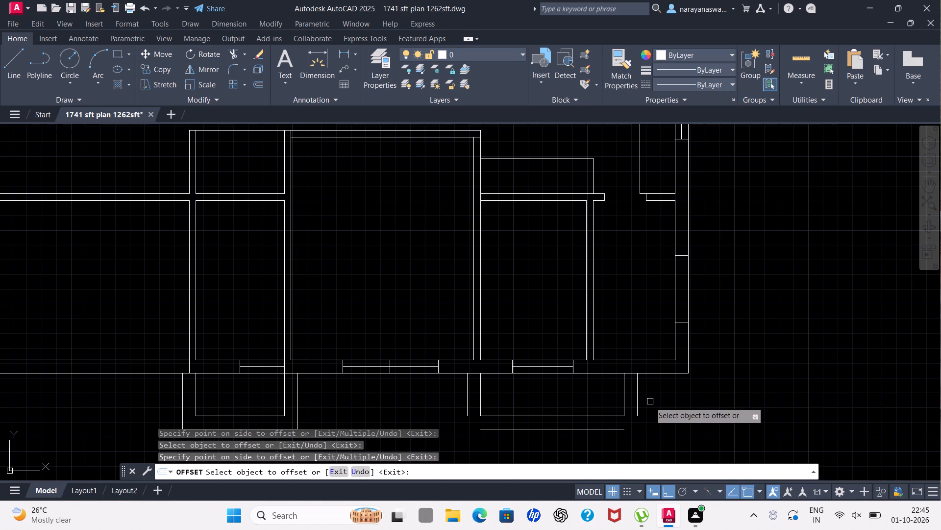
key("Escape")
Fillet the offset side lines with the offset bottom line to form sharp outer corners on both sides of the second projection.
key("f")
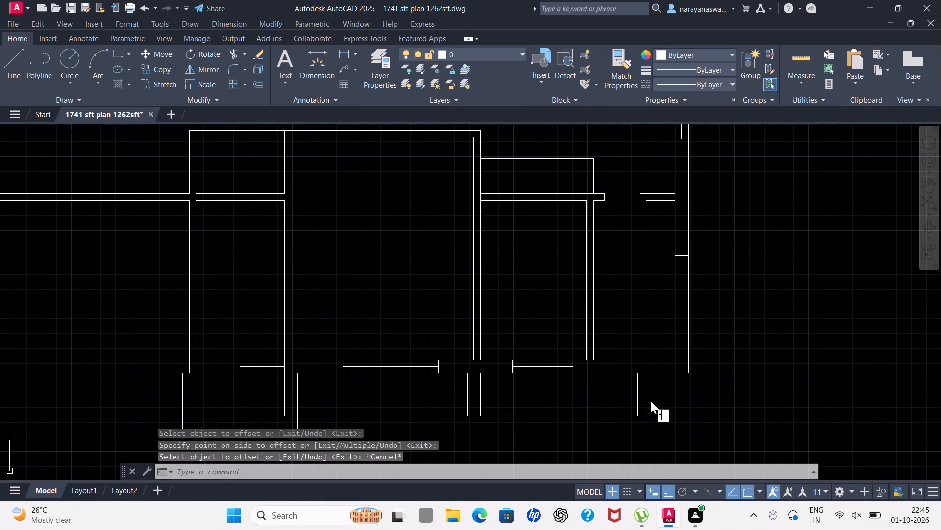
left_click(684, 337)
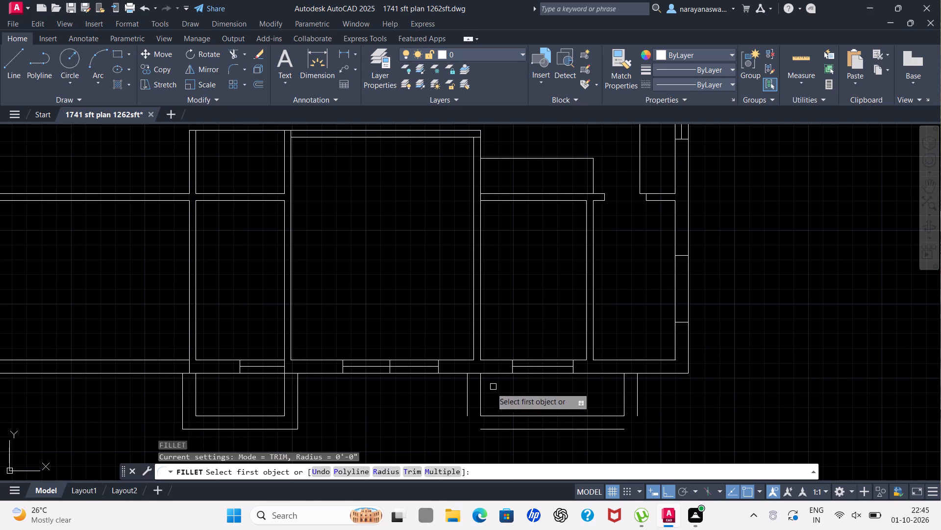
left_click(468, 405)
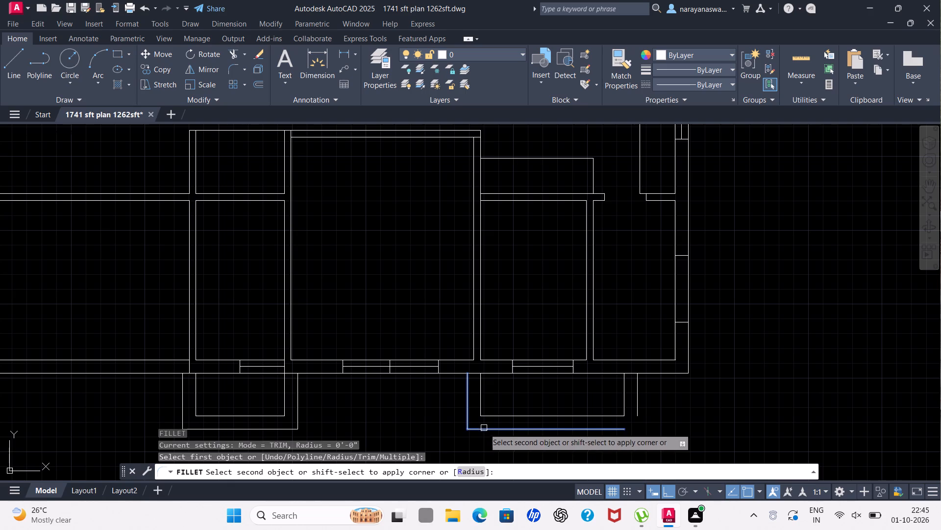
left_click(486, 429)
key("space")
left_click(637, 409)
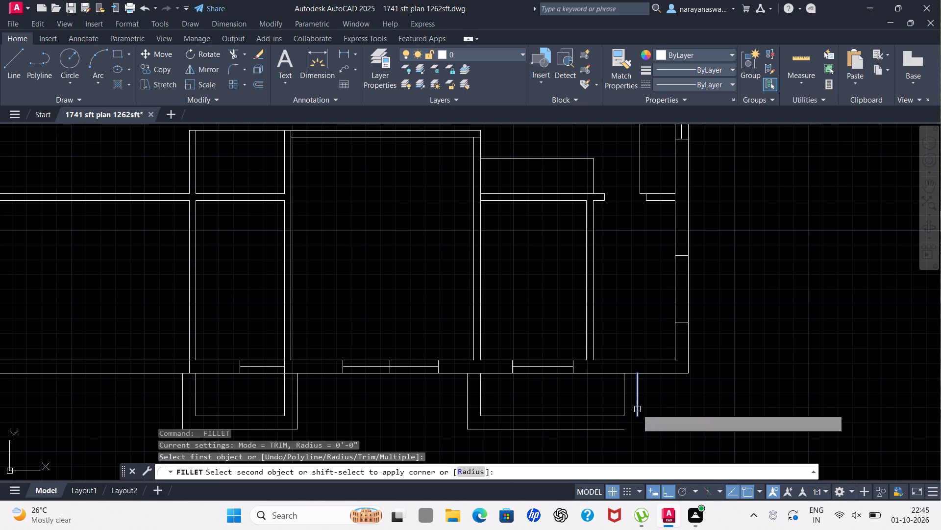
left_click(618, 430)
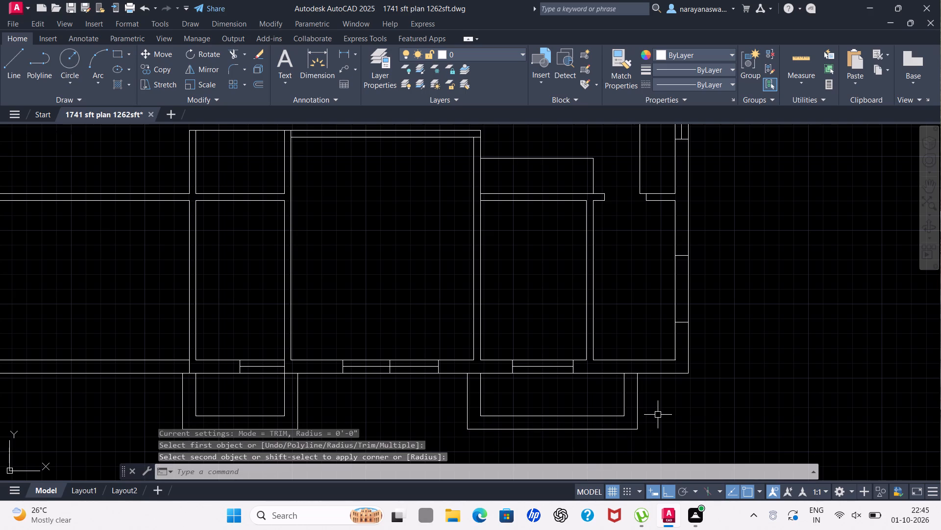
Trim the overlapping lines where the upper-right room's bottom wall crosses the vertical partition, opening the lower part of that junction.
scroll(694, 435, "down", 3)
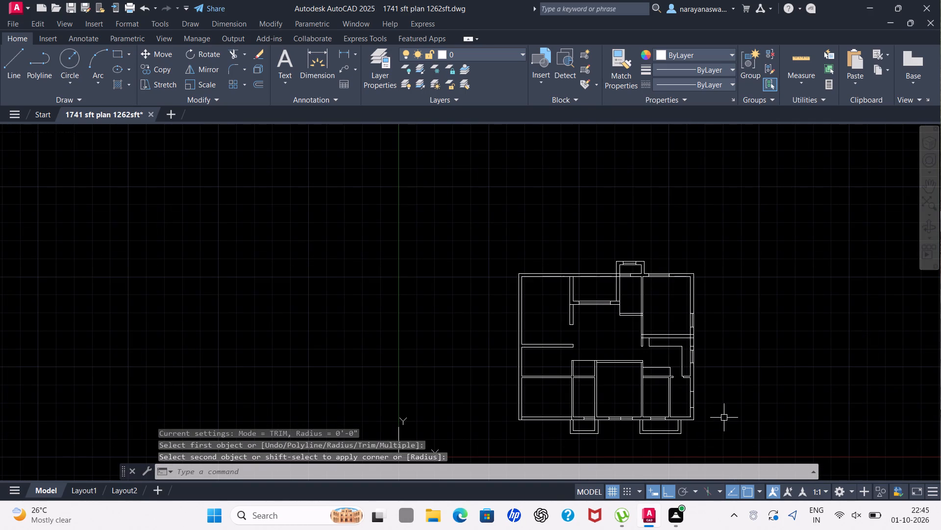
scroll(724, 421, "down", 1)
scroll(721, 428, "up", 2)
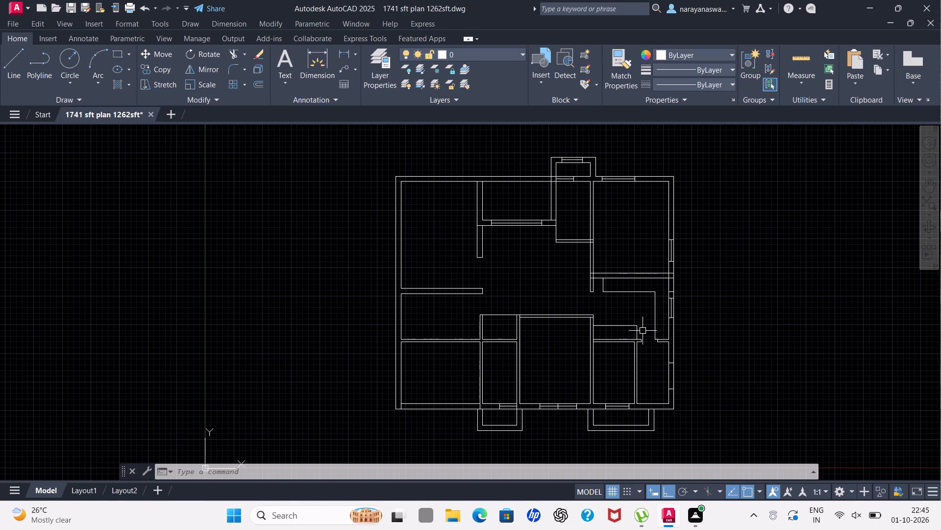
scroll(643, 331, "up", 2)
scroll(643, 337, "down", 2)
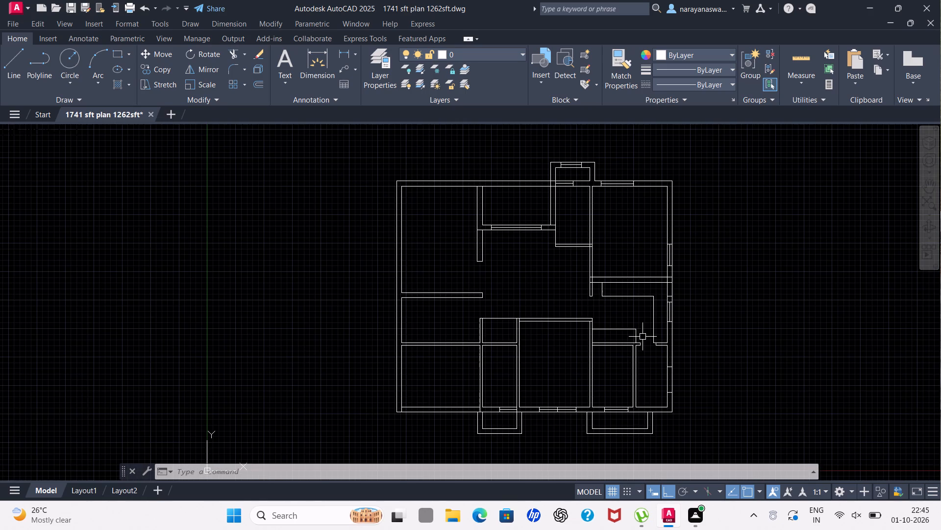
scroll(643, 337, "down", 1)
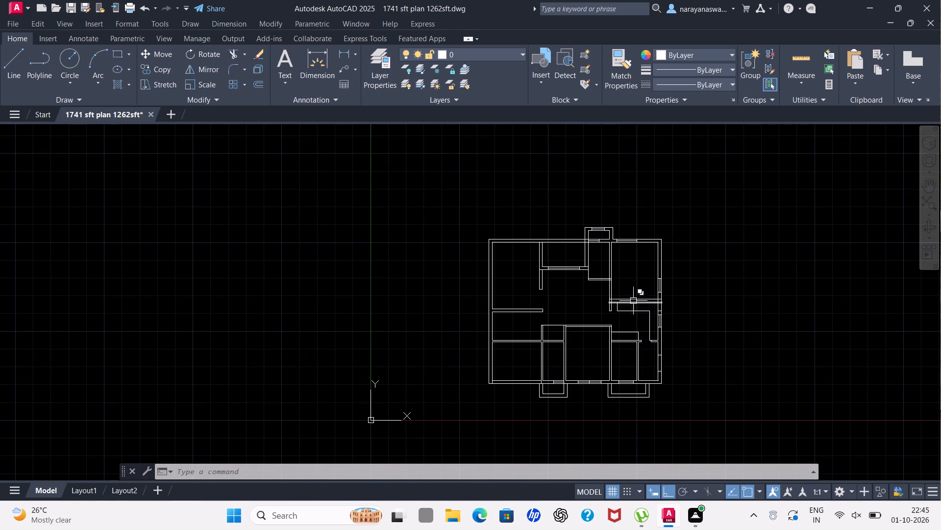
scroll(638, 289, "up", 2)
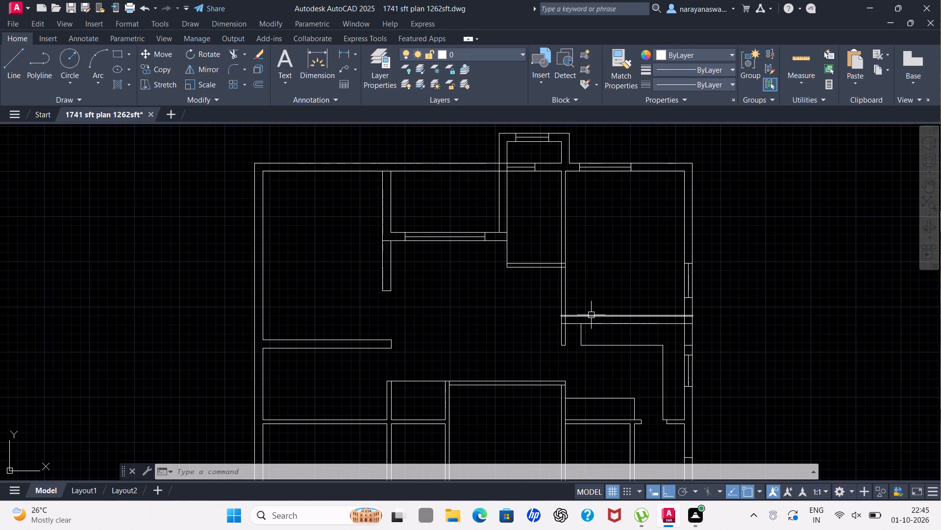
scroll(590, 321, "up", 1)
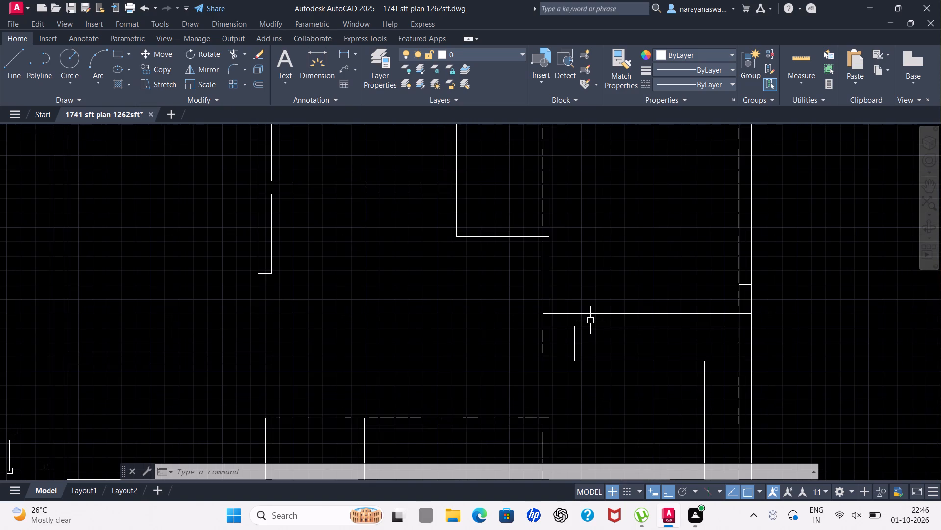
scroll(584, 320, "up", 1)
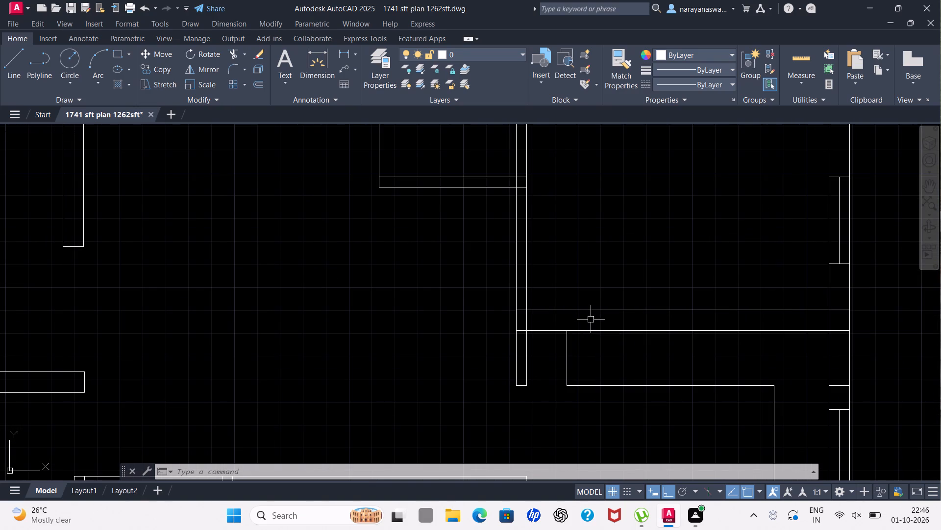
scroll(584, 318, "up", 1)
type("tr")
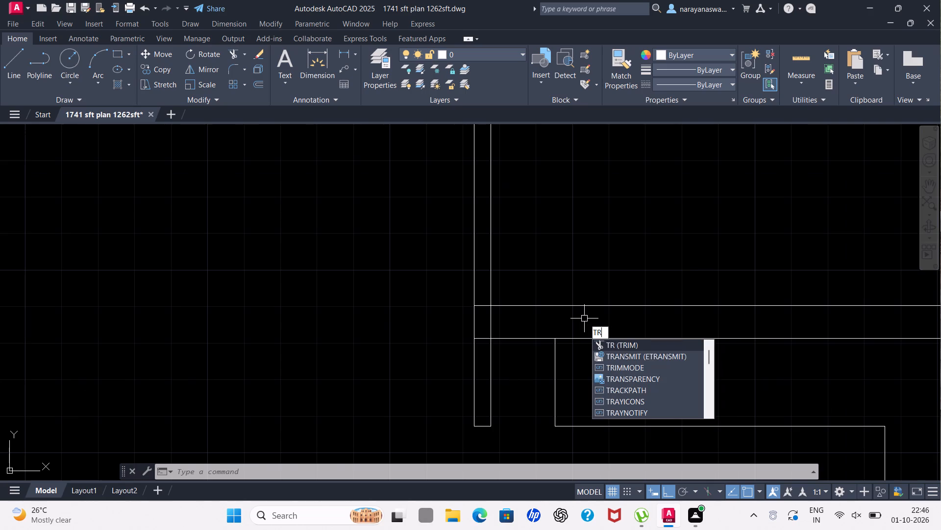
left_click(619, 344)
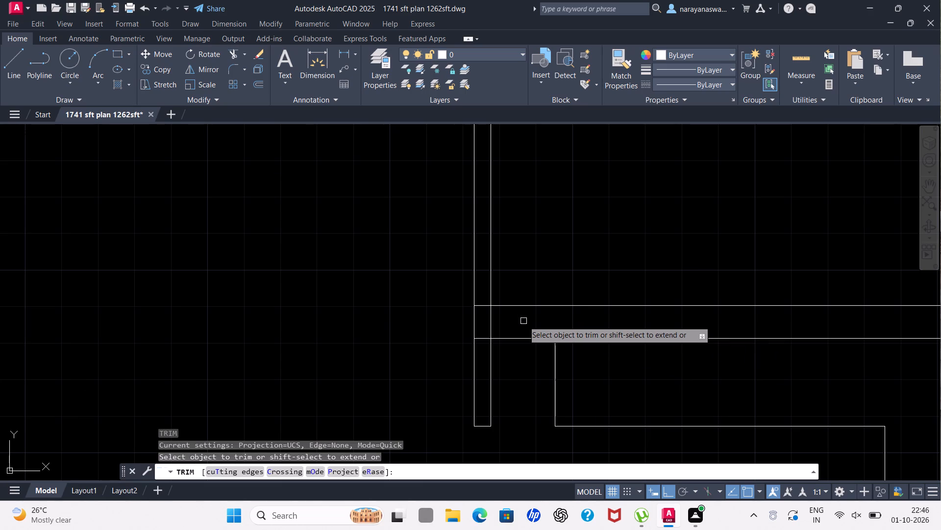
left_click(523, 321)
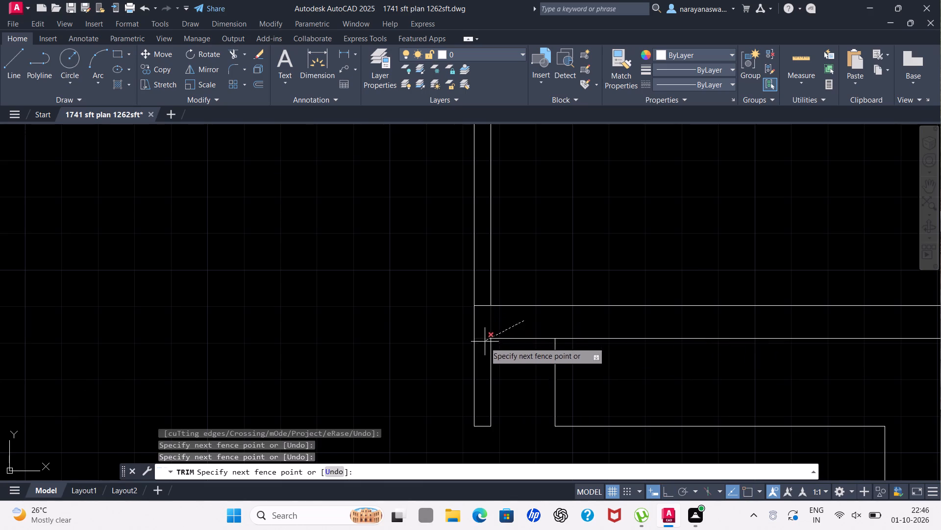
left_click(480, 332)
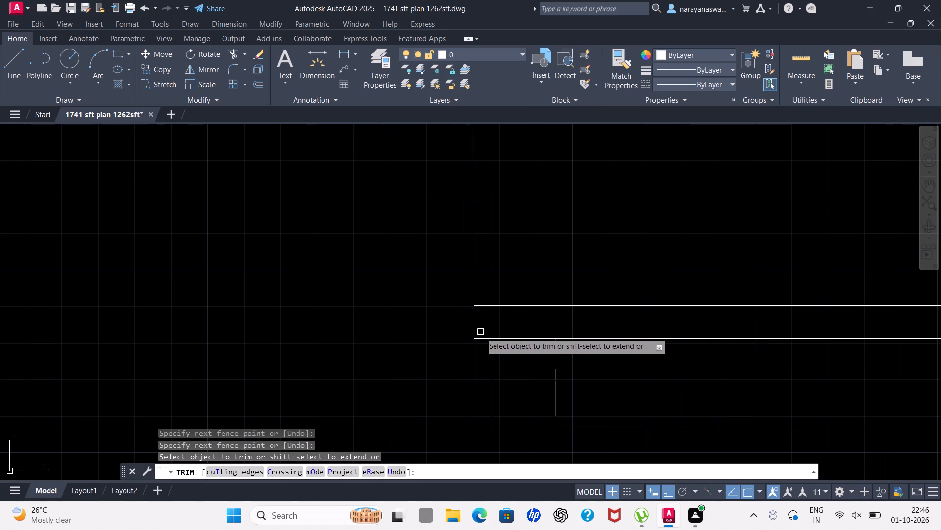
left_click(481, 339)
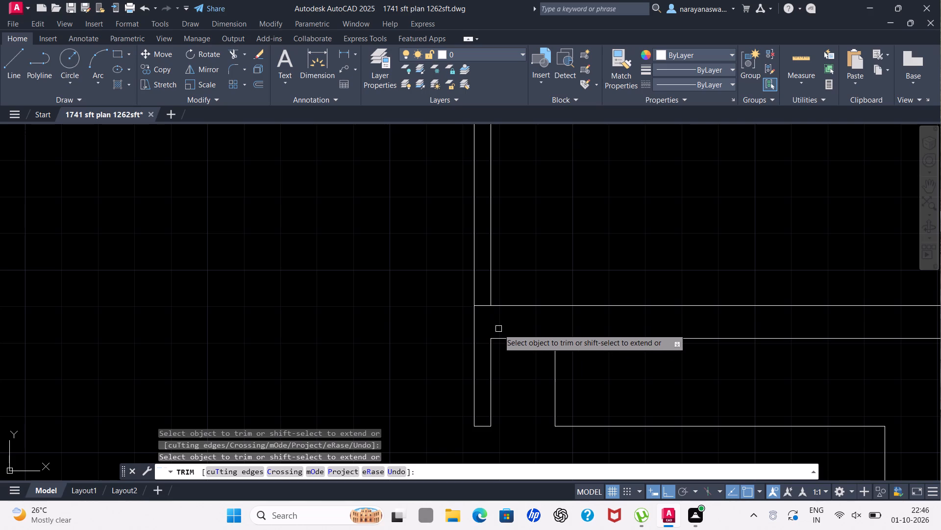
scroll(498, 329, "down", 1)
scroll(535, 254, "down", 1)
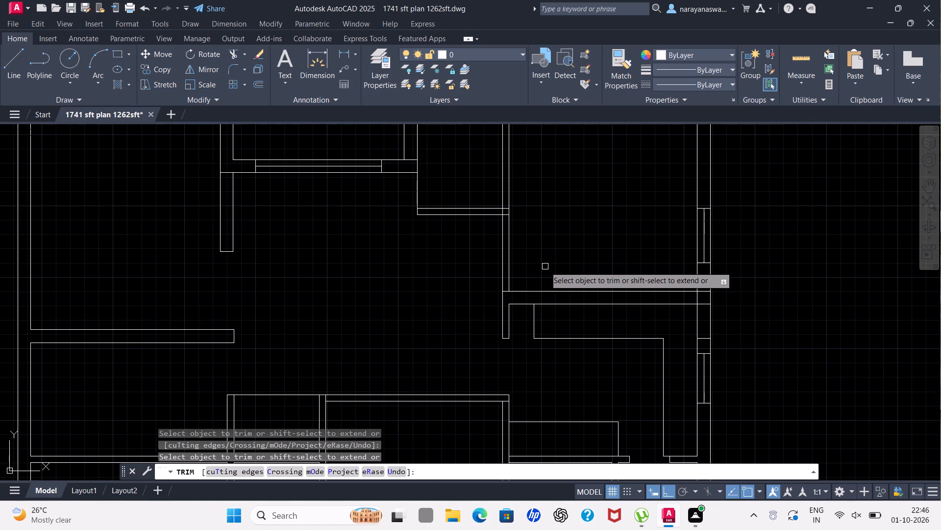
key("Escape")
Measure the vertical gap between the small upper room's bottom wall and the upper-right room's bottom wall along the partition.
scroll(560, 276, "down", 1)
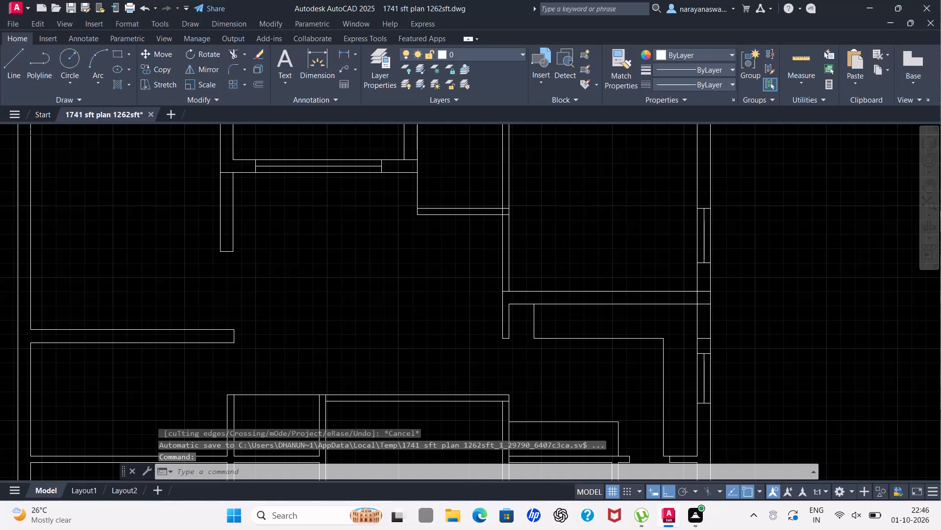
scroll(559, 251, "up", 1)
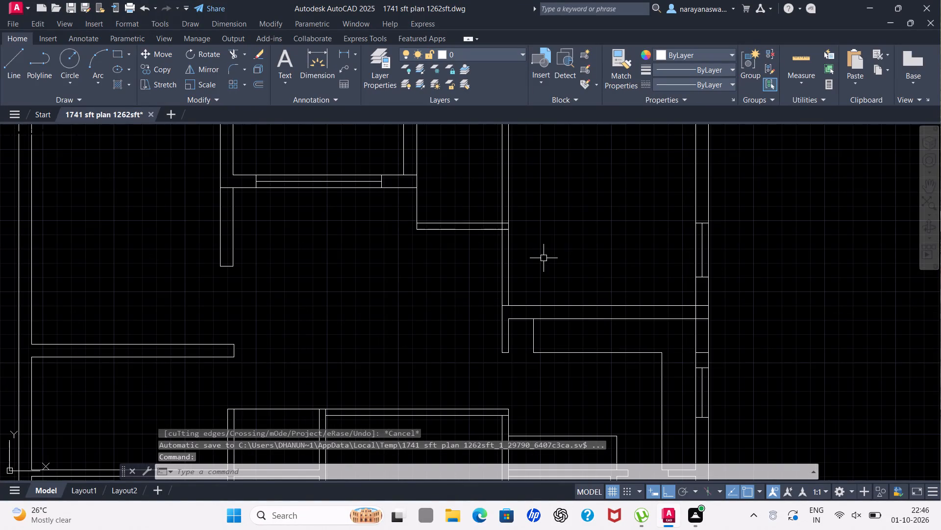
scroll(544, 258, "down", 1)
scroll(547, 258, "up", 2)
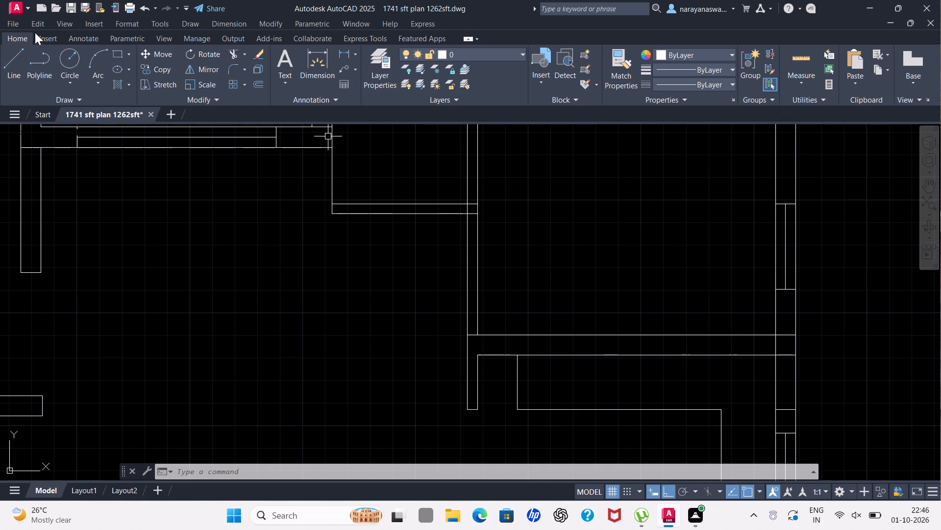
left_click(355, 59)
left_click(371, 71)
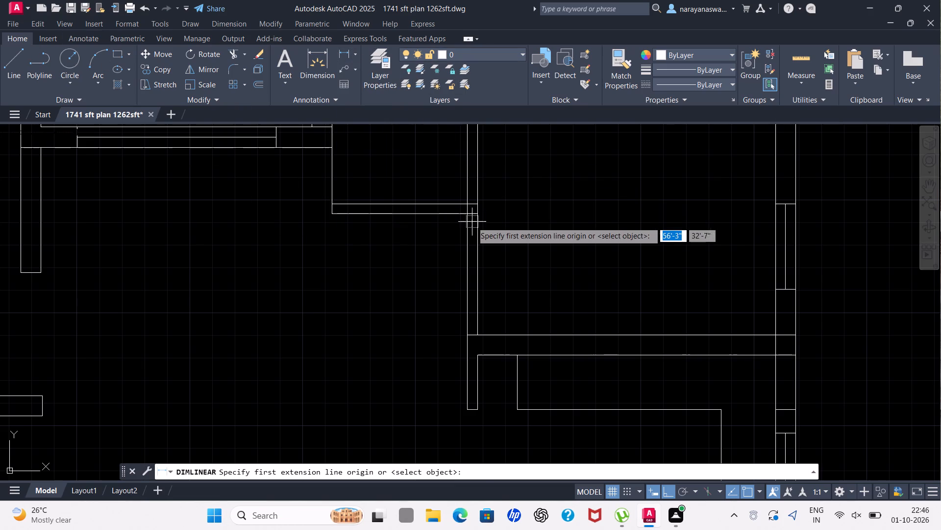
scroll(471, 224, "up", 2)
left_click(472, 199)
scroll(470, 280, "down", 1)
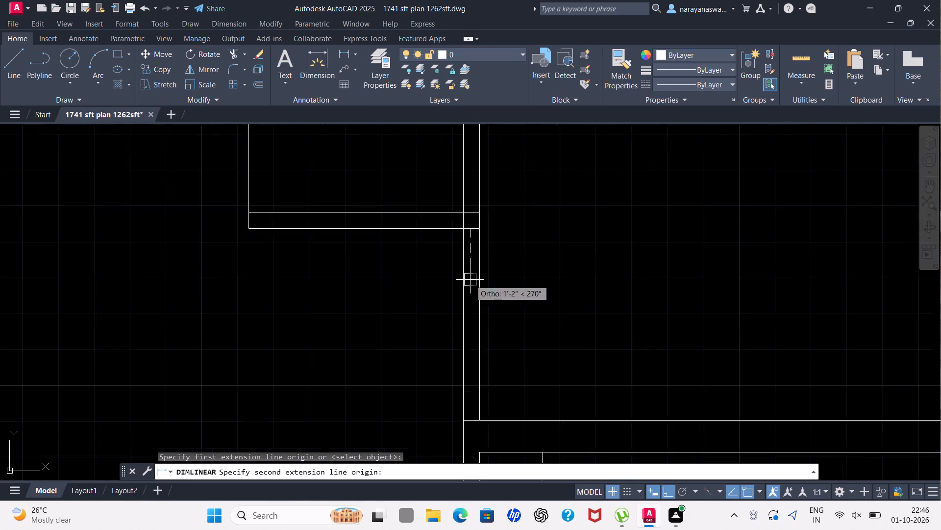
scroll(470, 280, "down", 2)
scroll(470, 313, "up", 3)
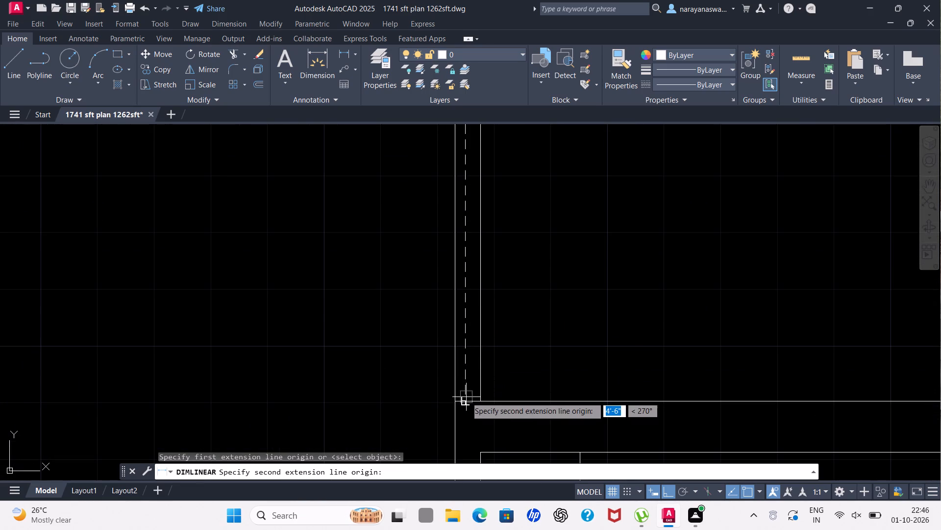
left_click(467, 397)
scroll(541, 349, "down", 1)
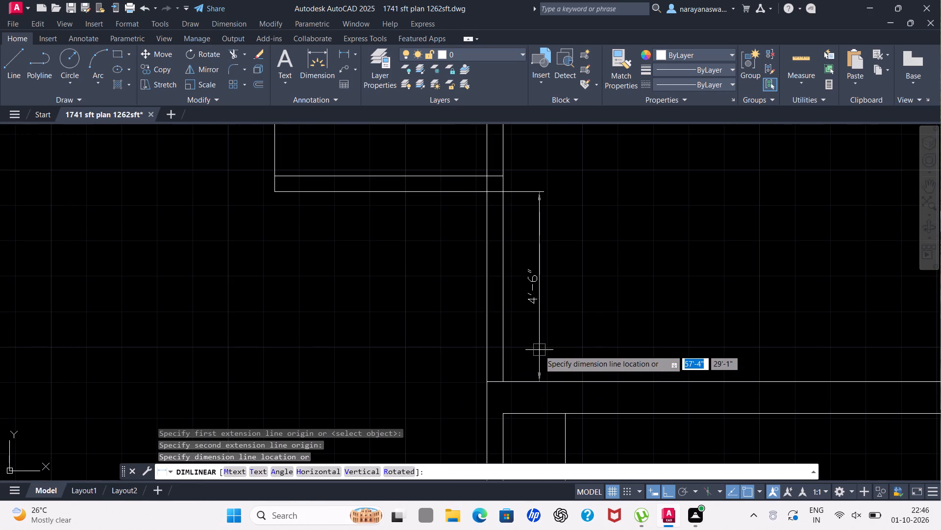
scroll(539, 349, "down", 2)
scroll(540, 342, "up", 1)
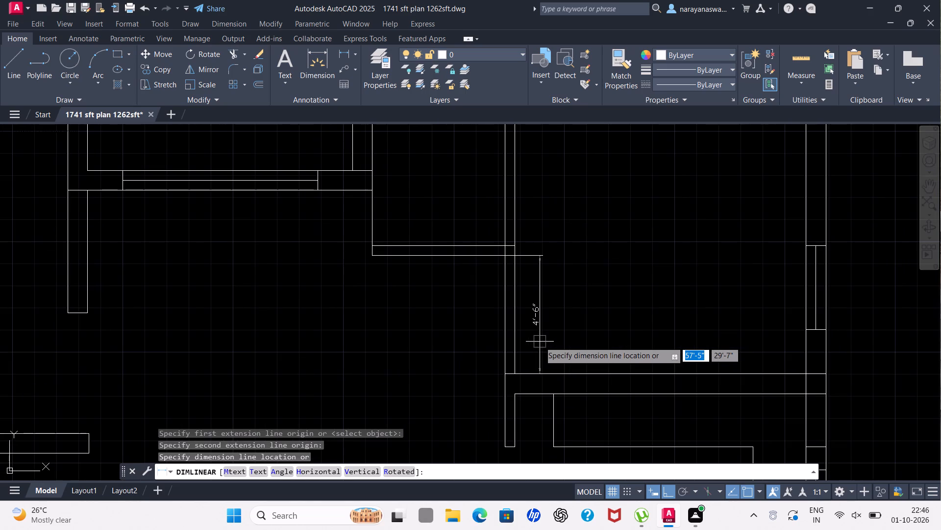
key("Escape")
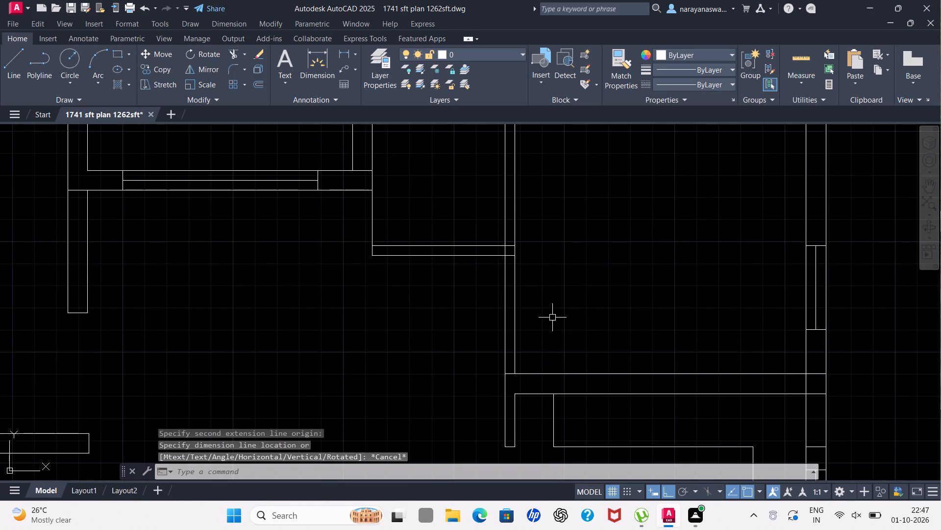
Draw a line across the partition just below the small upper room and trim away the partition beneath it to form an opening.
scroll(551, 319, "down", 2)
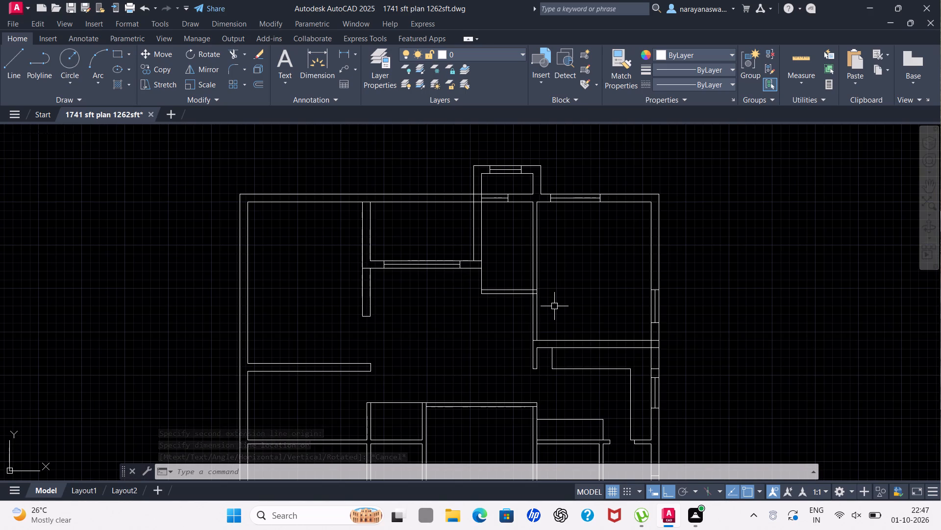
scroll(552, 306, "up", 3)
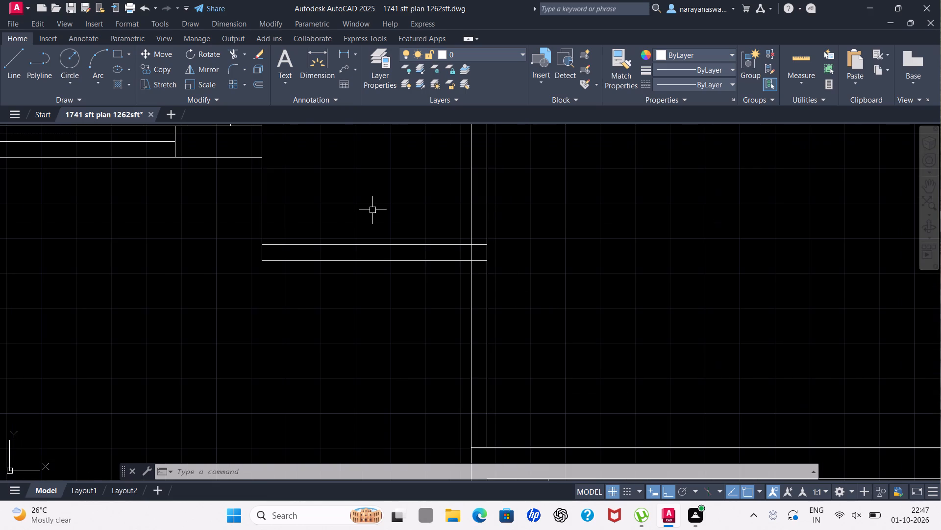
left_click(5, 59)
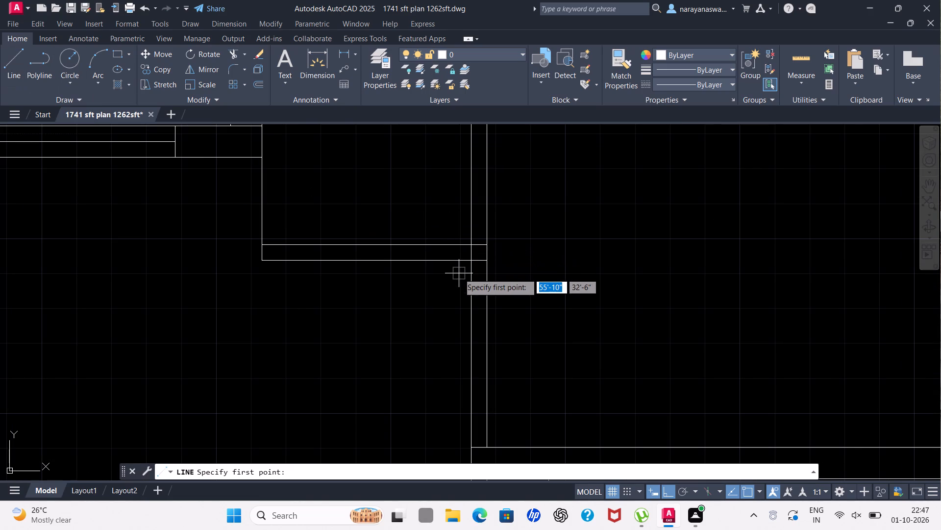
left_click(470, 298)
left_click(487, 297)
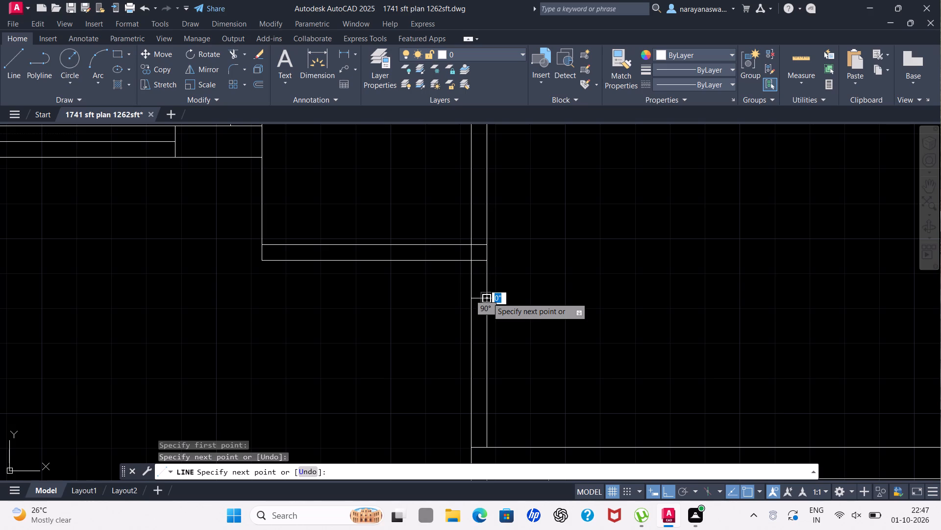
key("Escape")
type("tr")
left_click(600, 329)
left_click_drag(599, 330, 432, 355)
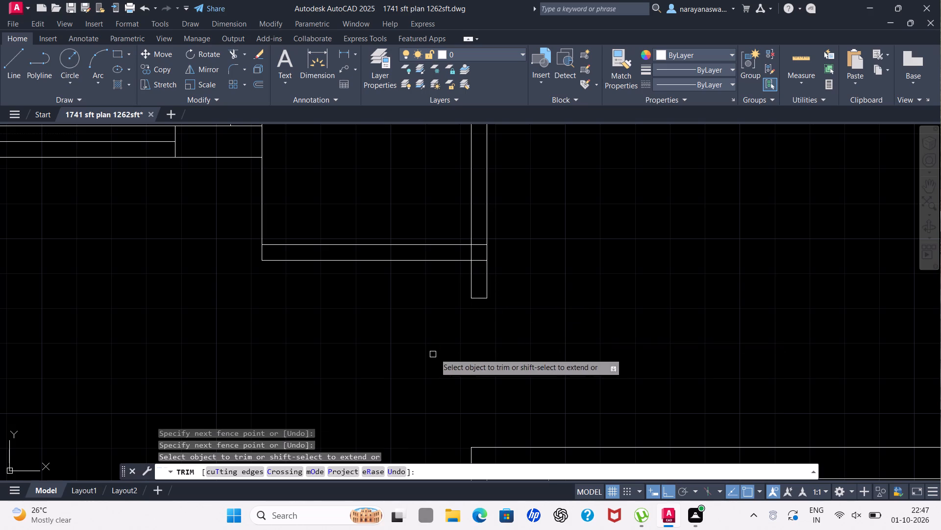
Trim the overlapping lines where the small upper room's bottom wall meets the vertical partition.
scroll(476, 261, "up", 1)
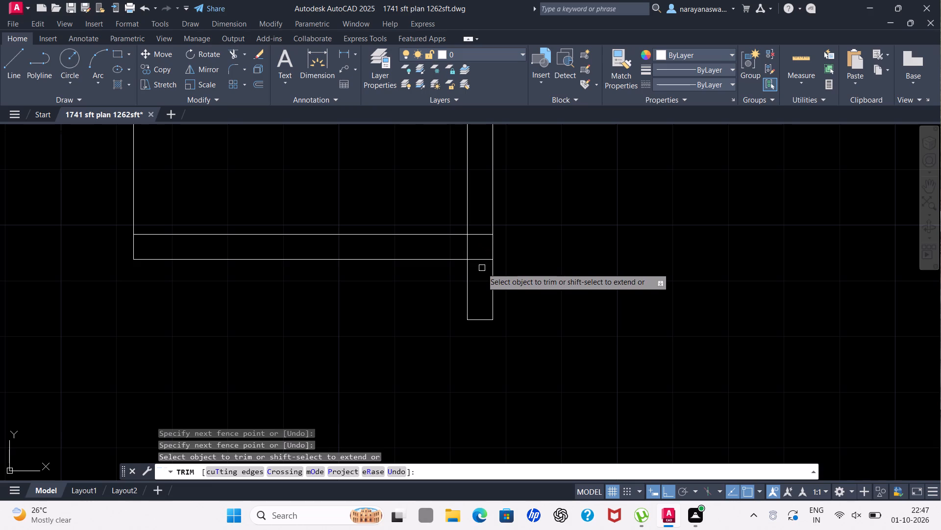
left_click_drag(482, 268, 482, 229)
left_click_drag(476, 244, 460, 245)
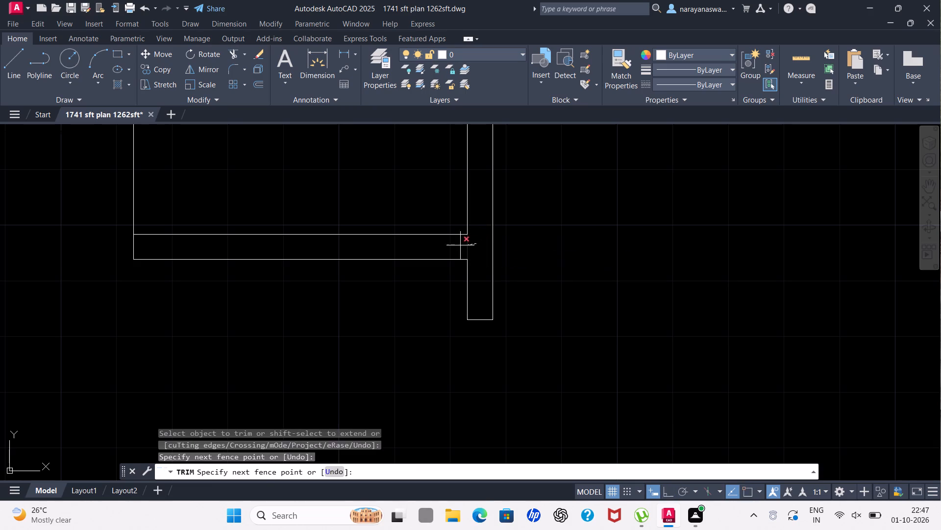
left_click_drag(460, 245, 446, 245)
scroll(495, 259, "down", 3)
scroll(547, 269, "down", 1)
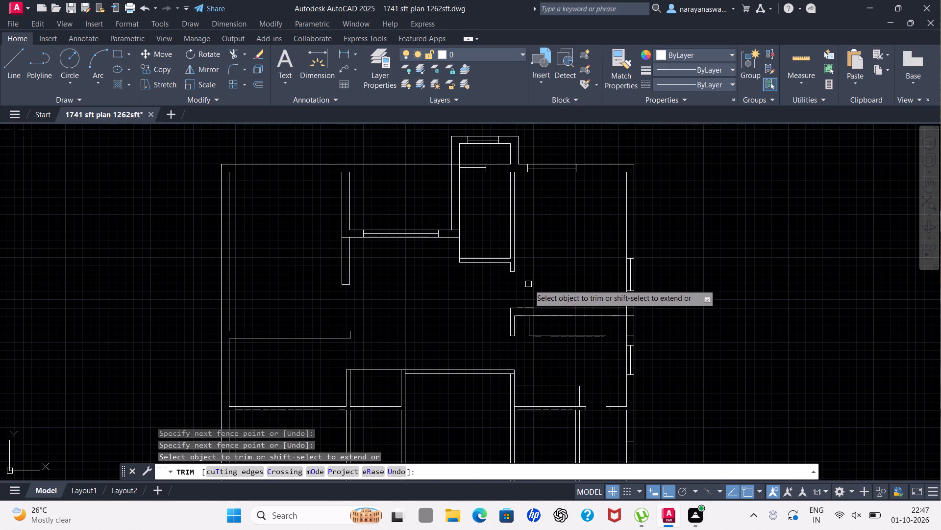
key("Escape")
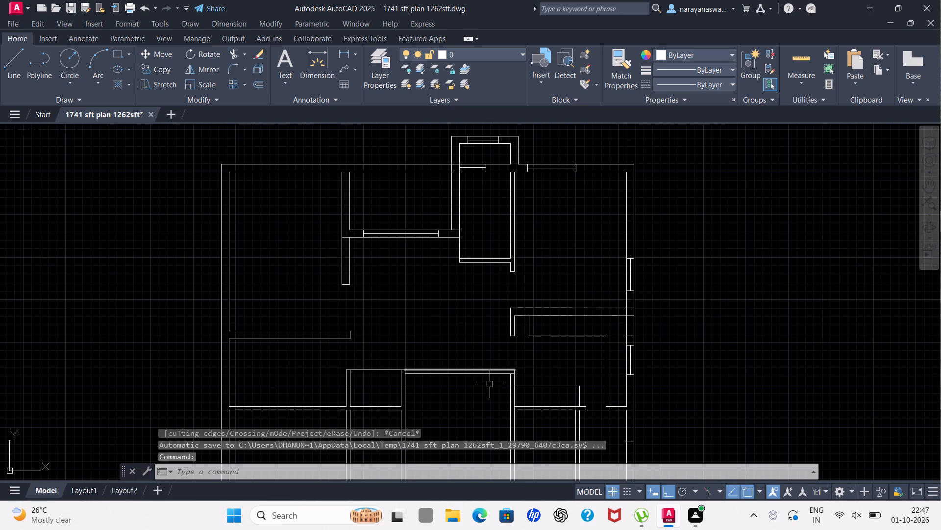
Draw a short vertical line at the lower central room's top-right wall corner, extending the partition's inner face to the wall's outer face.
scroll(536, 399, "up", 1)
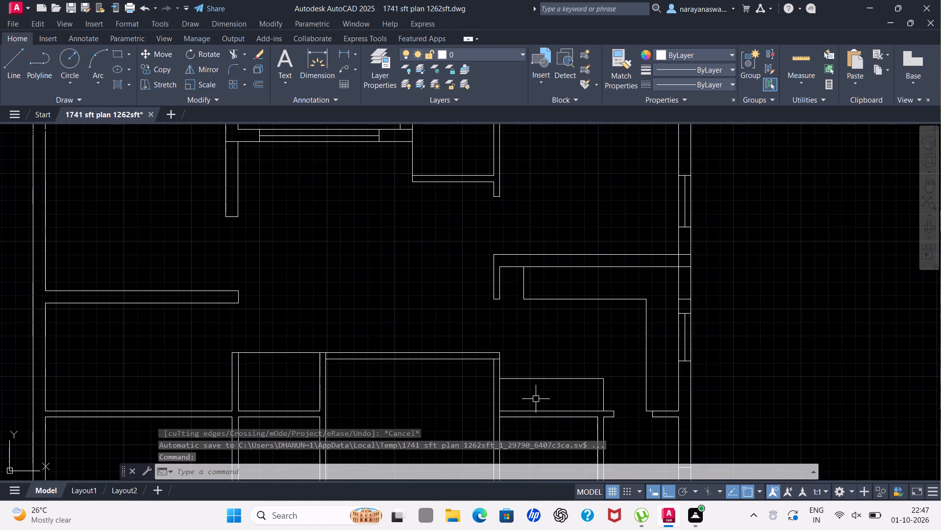
scroll(536, 397, "up", 1)
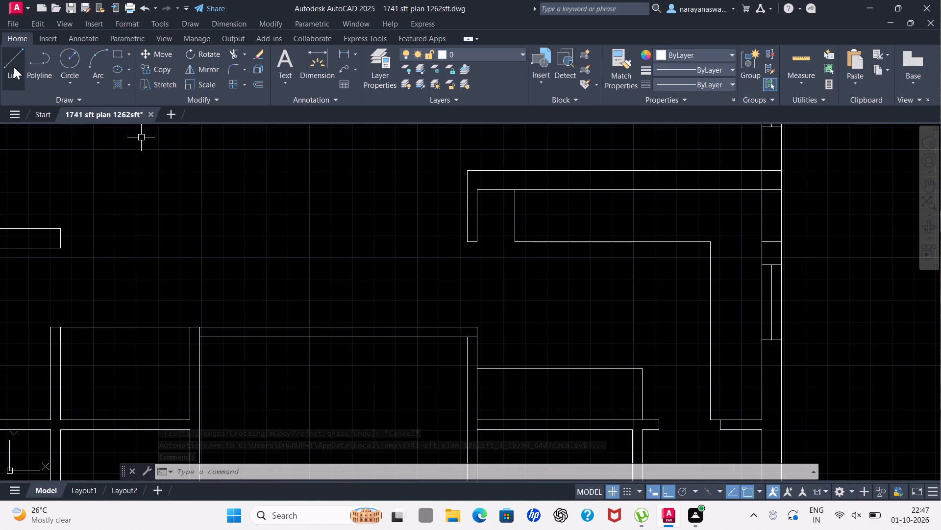
left_click(14, 67)
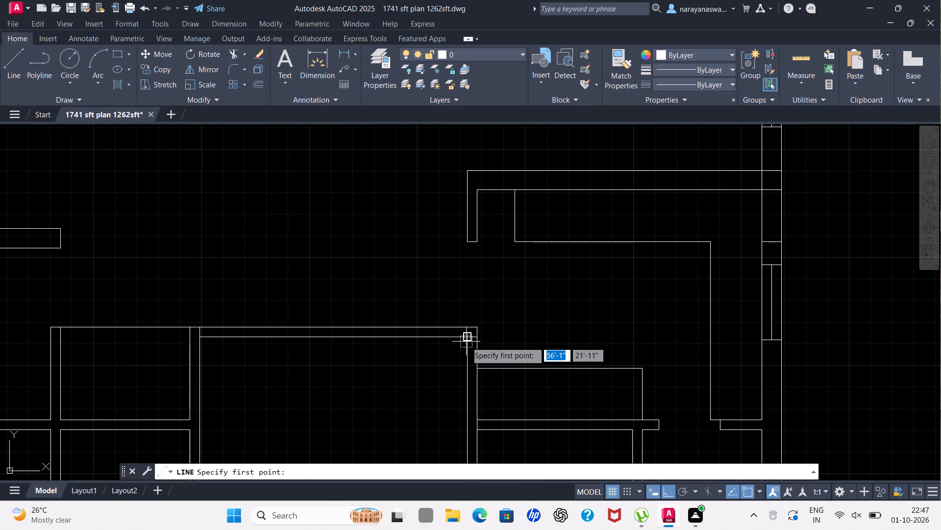
left_click(465, 337)
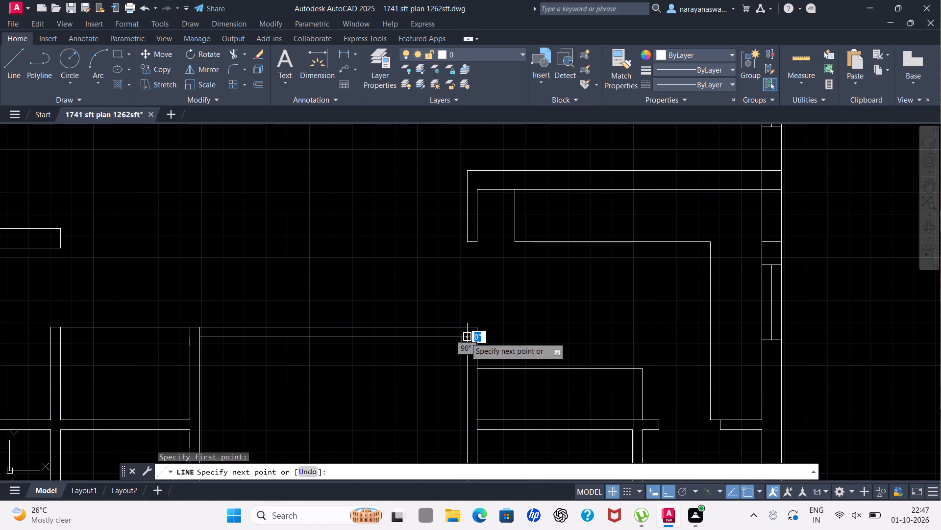
scroll(467, 325, "up", 2)
left_click(467, 331)
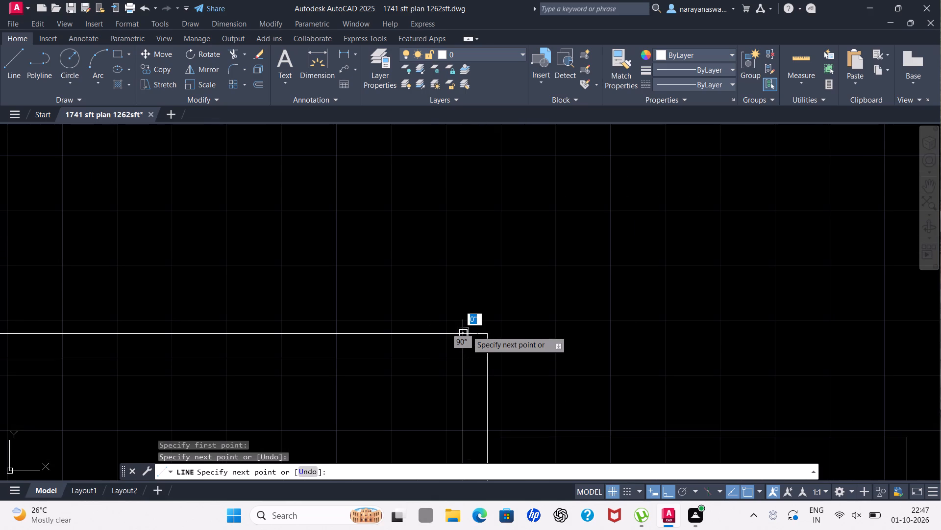
key("Escape")
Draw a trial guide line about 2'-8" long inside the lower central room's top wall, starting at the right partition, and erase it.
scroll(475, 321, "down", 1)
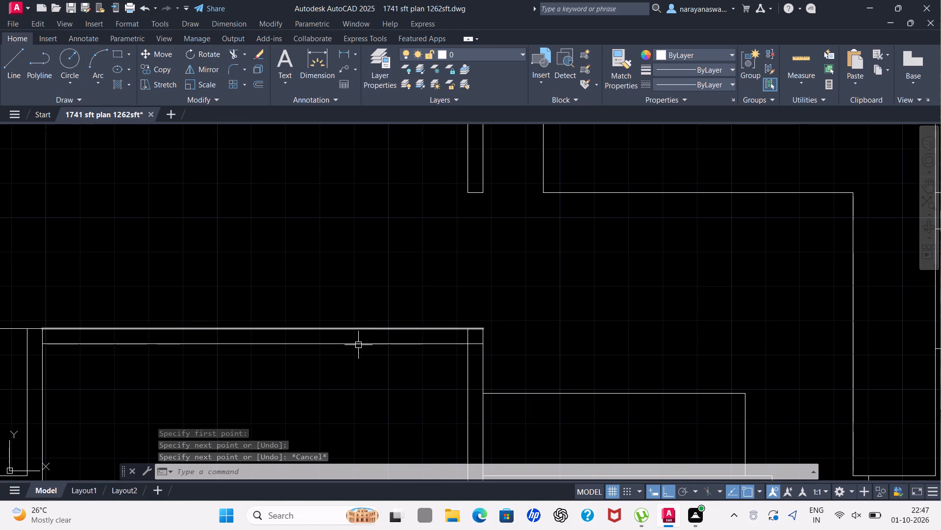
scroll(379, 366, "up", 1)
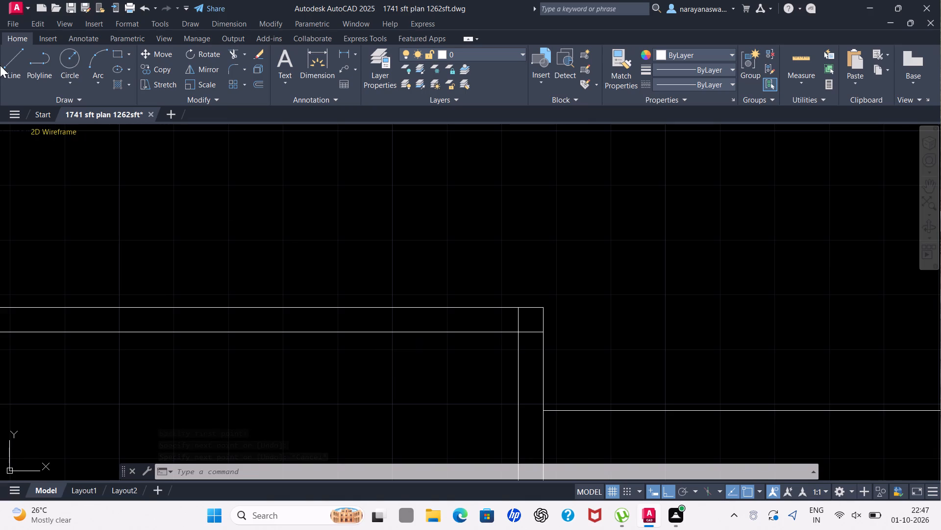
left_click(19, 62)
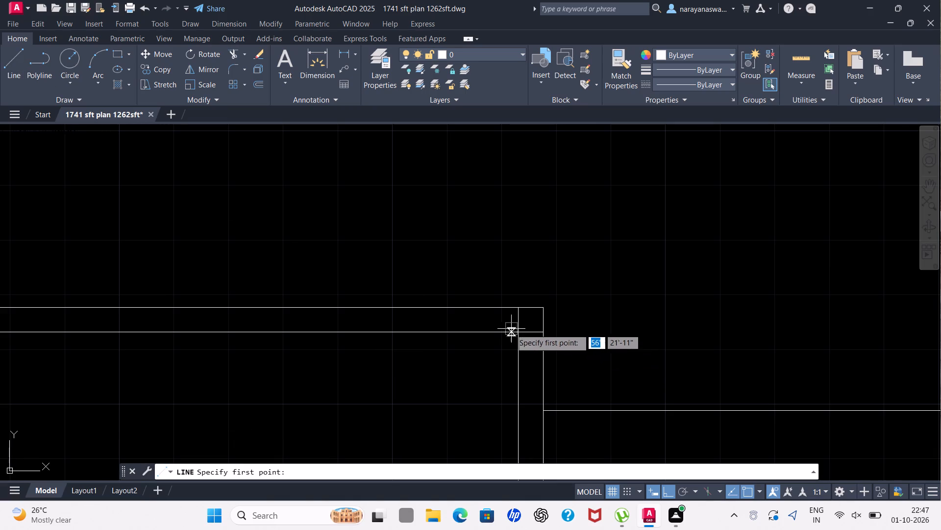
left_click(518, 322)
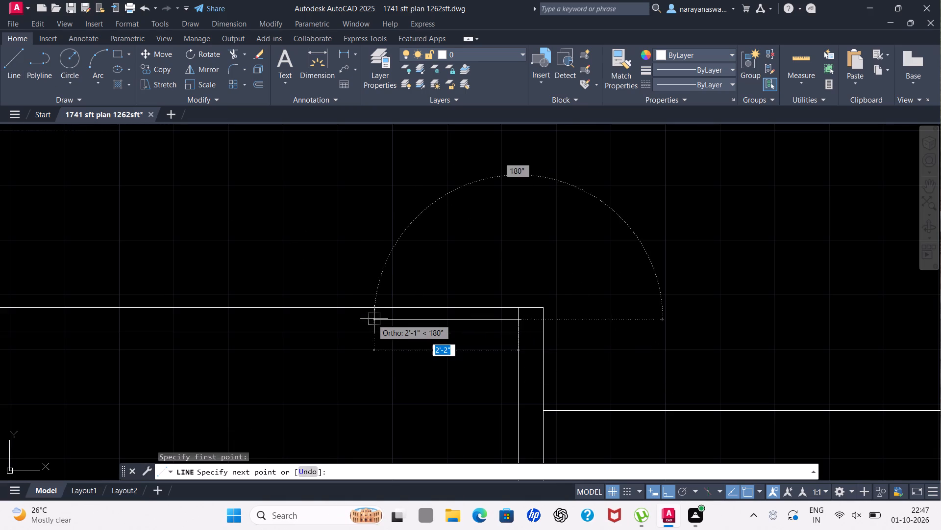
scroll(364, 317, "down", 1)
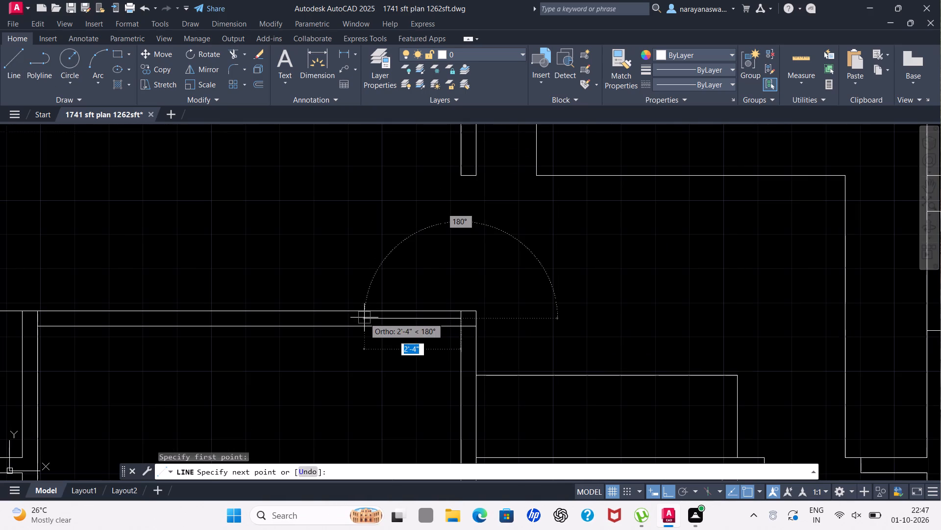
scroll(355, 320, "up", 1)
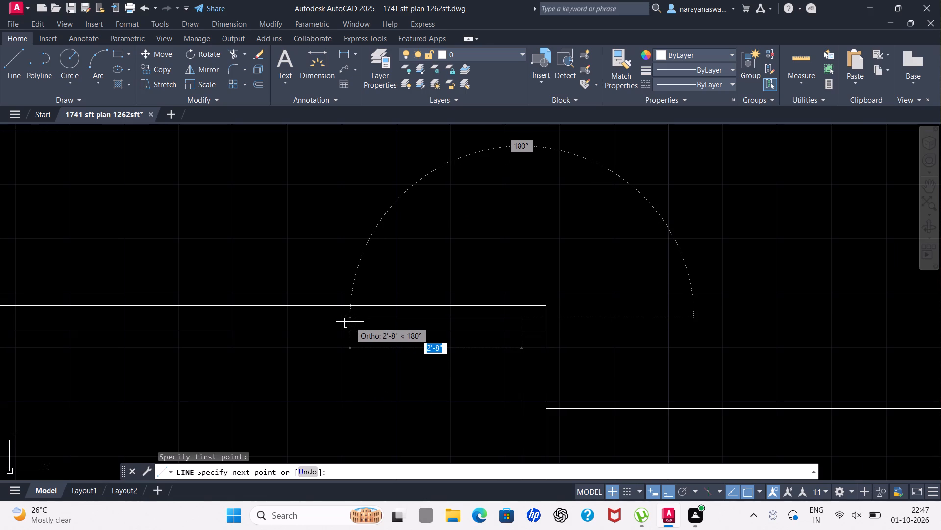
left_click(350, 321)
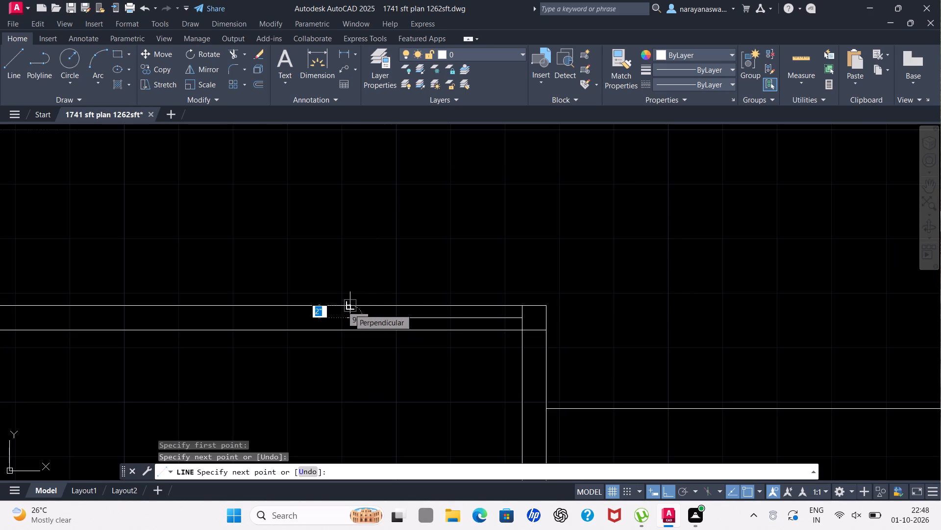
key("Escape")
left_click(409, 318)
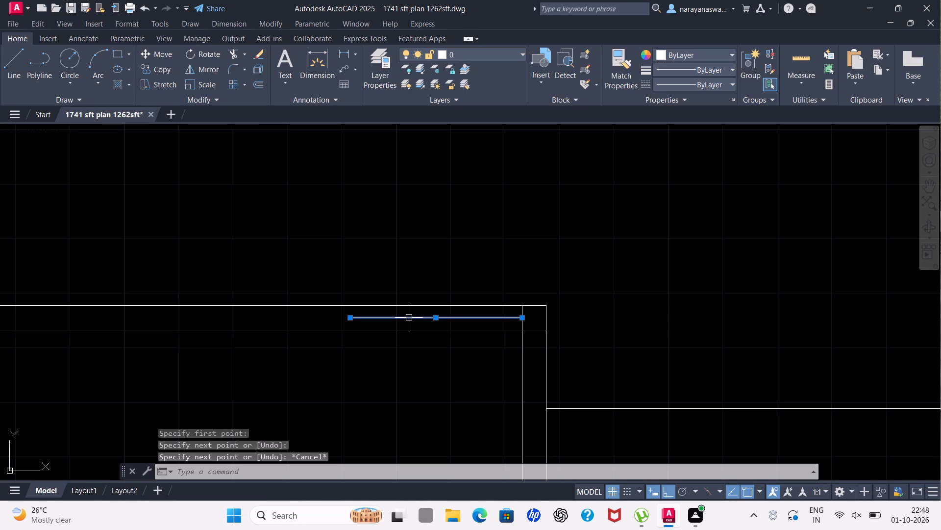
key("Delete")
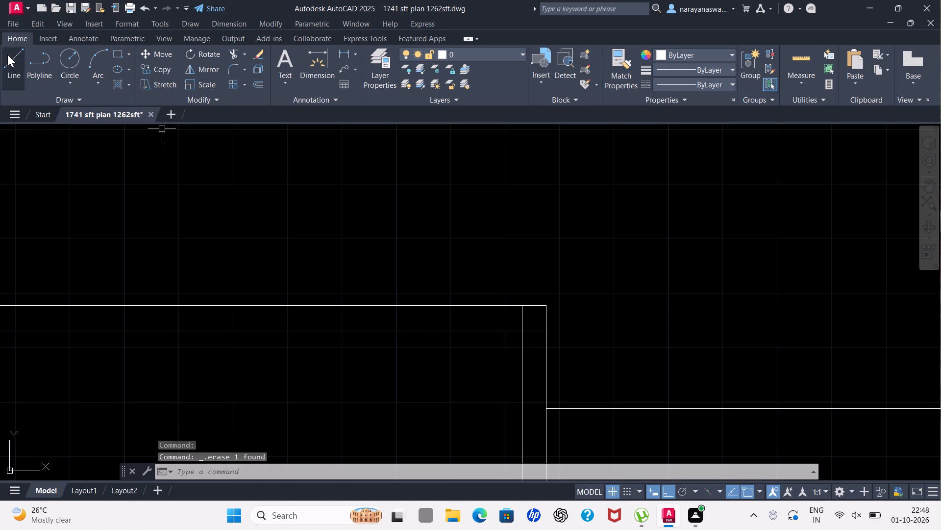
Draw a guide line about 3' long inside the lower central room's top wall from the right partition, ending with a line across the wall.
left_click(9, 57)
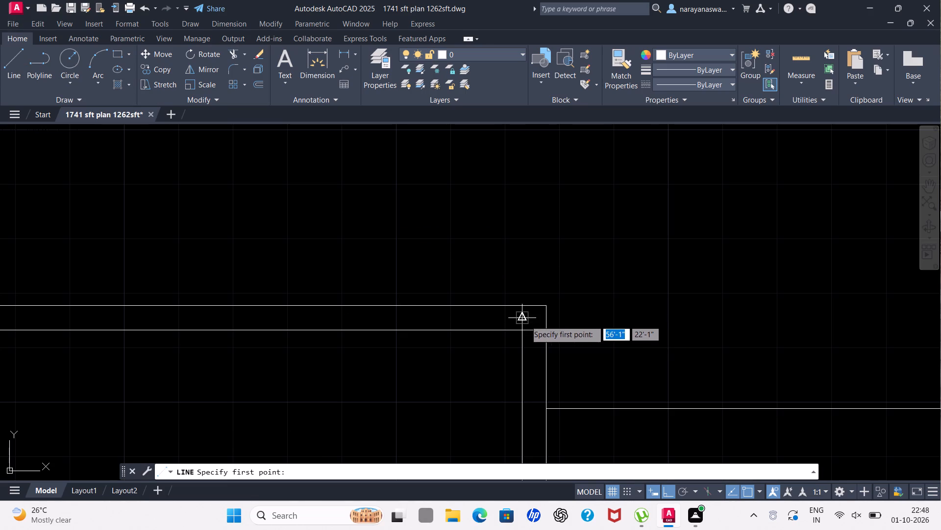
left_click(526, 319)
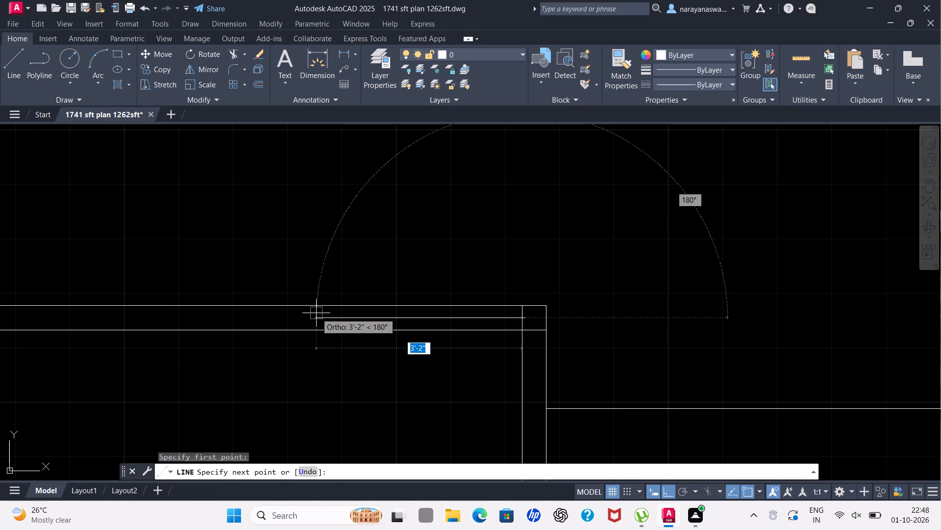
left_click(322, 313)
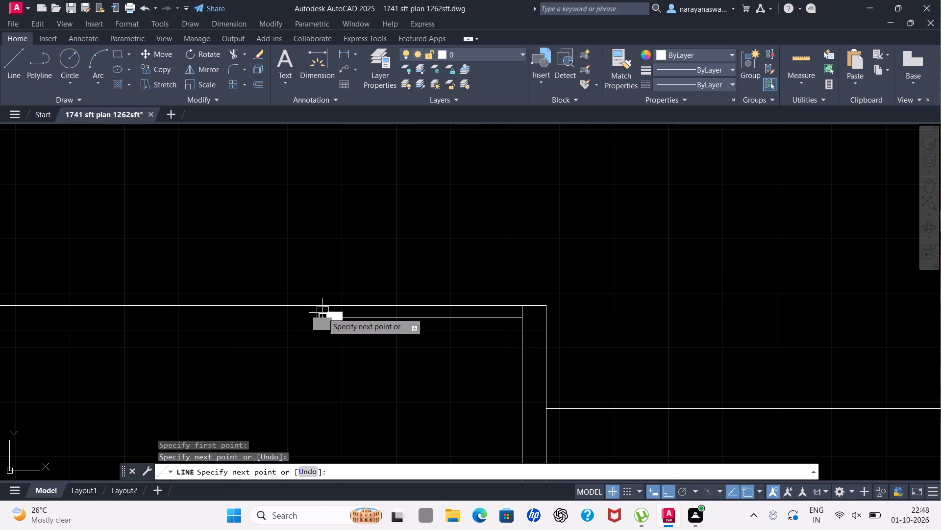
left_click(323, 305)
left_click(325, 328)
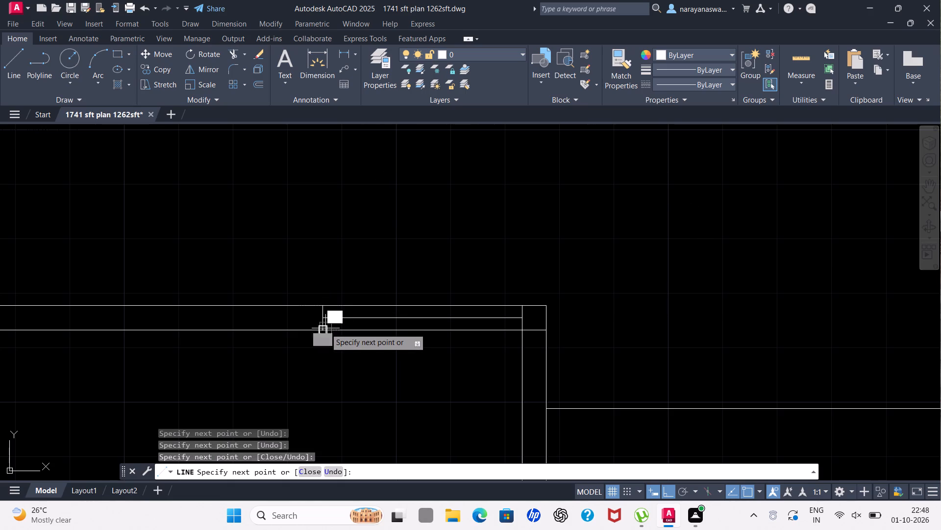
key("Escape")
Trim the wall lines and guide between the new cross line and the right partition to form the lower central room's door opening.
scroll(403, 324, "down", 1)
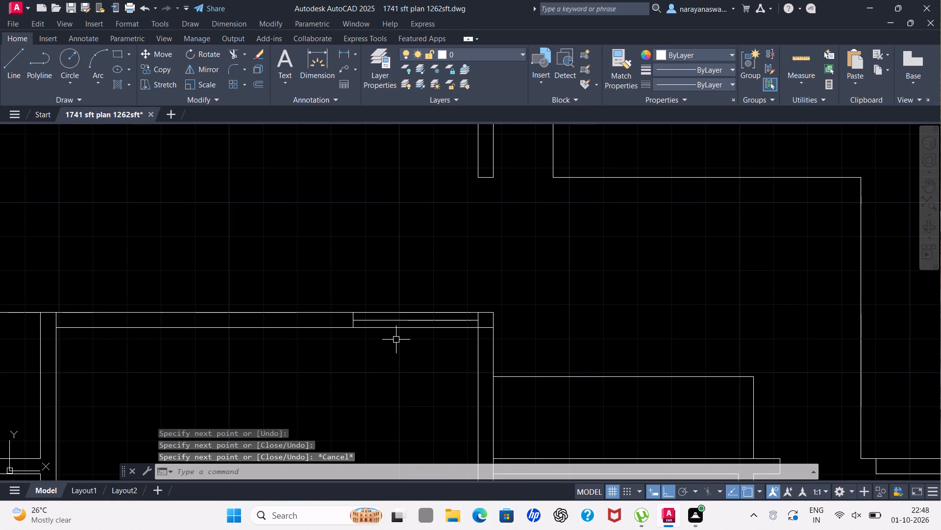
type("tr")
left_click(426, 362)
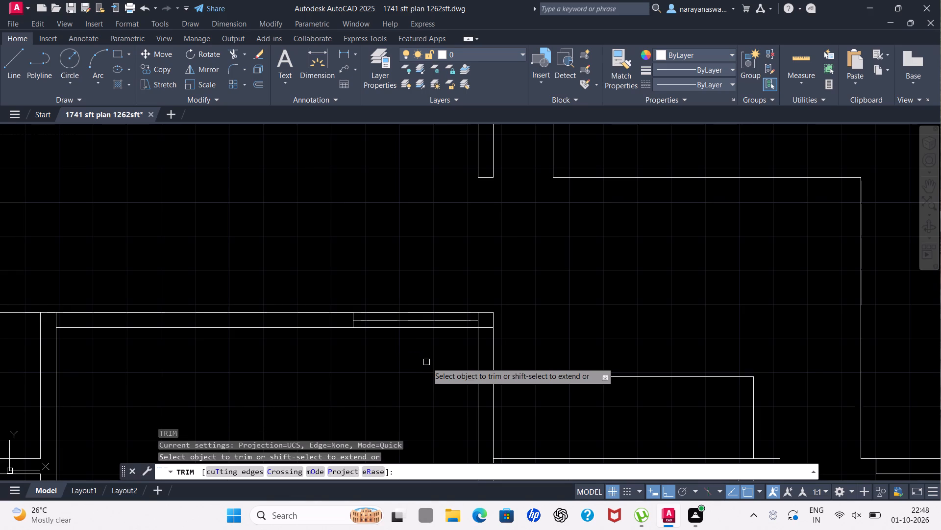
left_click_drag(426, 362, 431, 290)
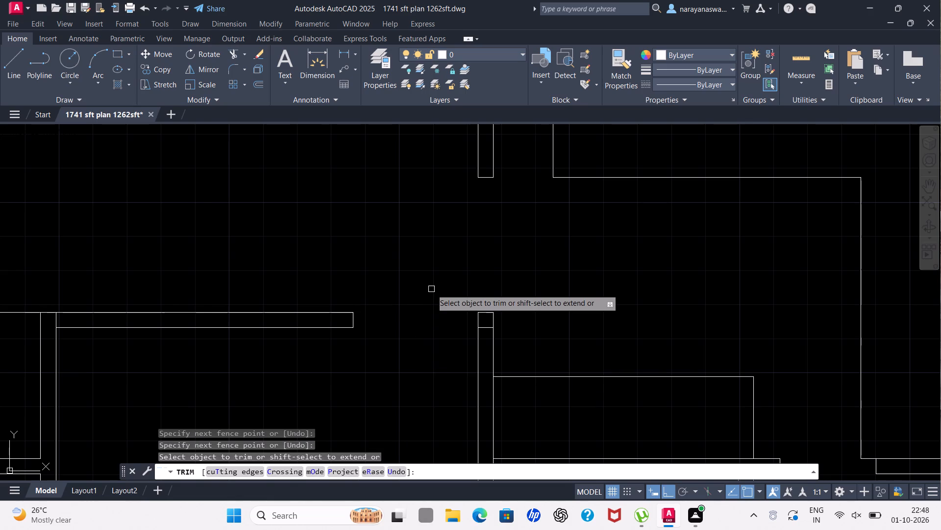
scroll(539, 274, "down", 4)
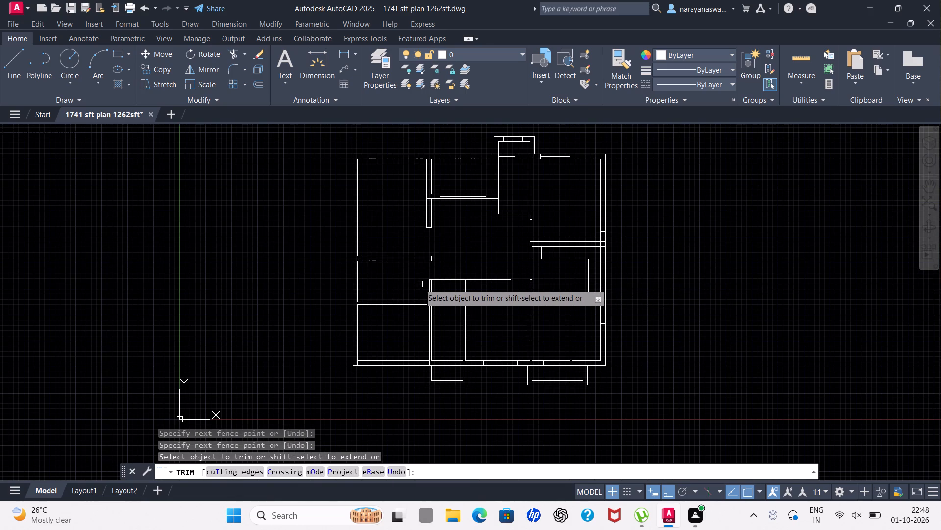
key("Escape")
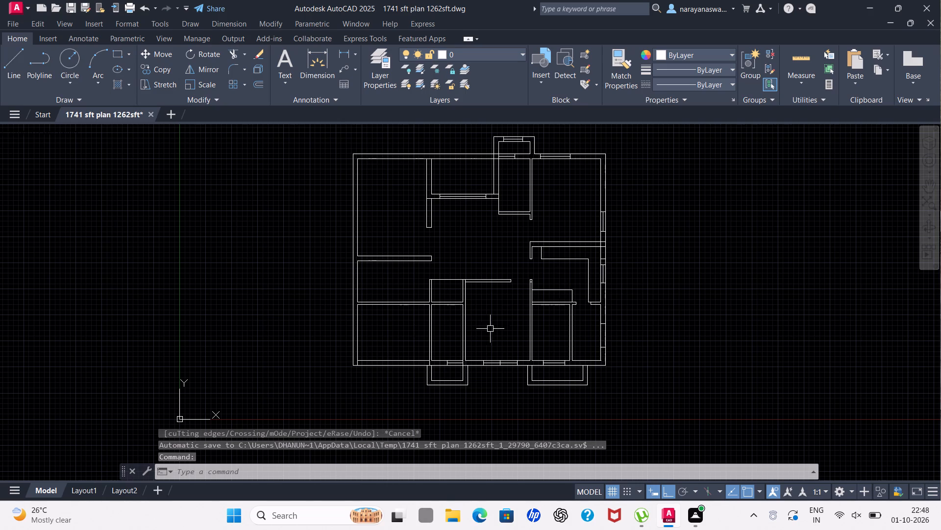
Offset the right face of the partition beside the bottom-left room by 9" toward that room.
scroll(431, 335, "up", 2)
type("of")
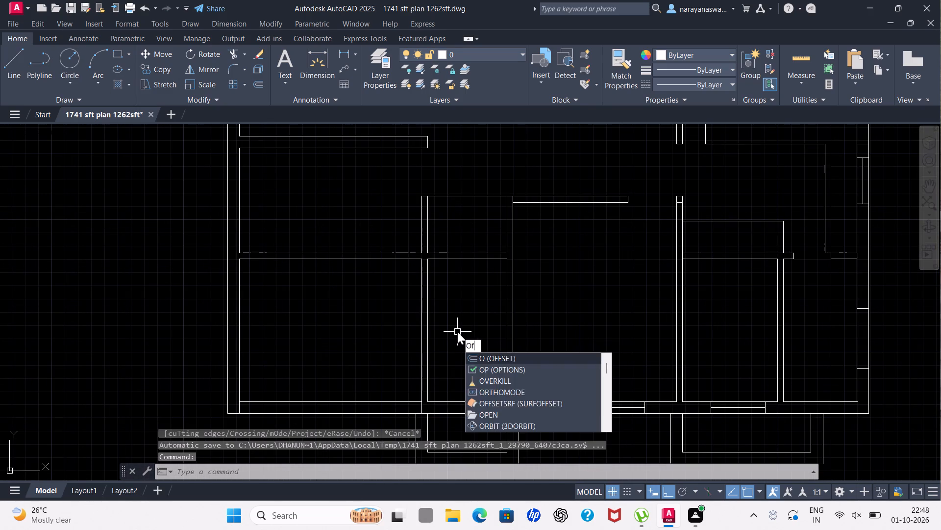
left_click(508, 354)
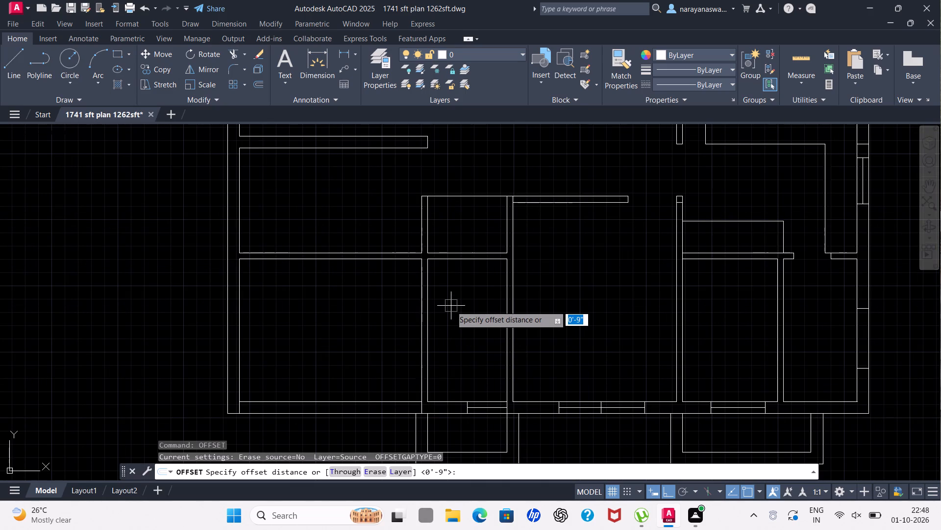
type("9\"")
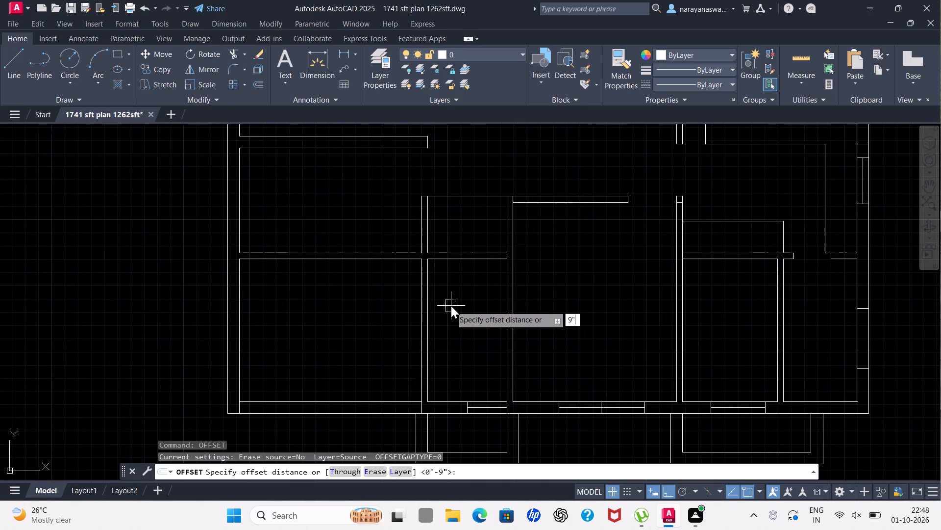
key("Return")
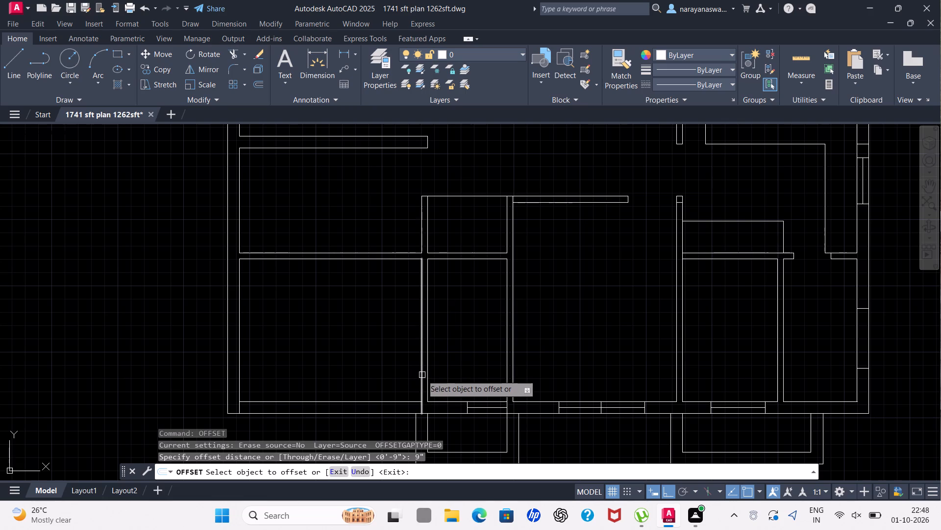
left_click_drag(428, 376, 424, 375)
left_click(396, 375)
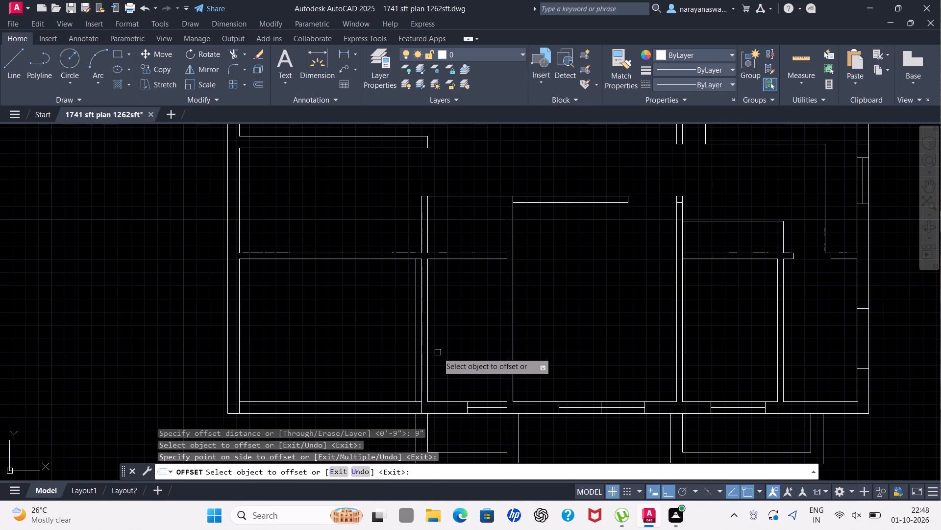
key("Escape")
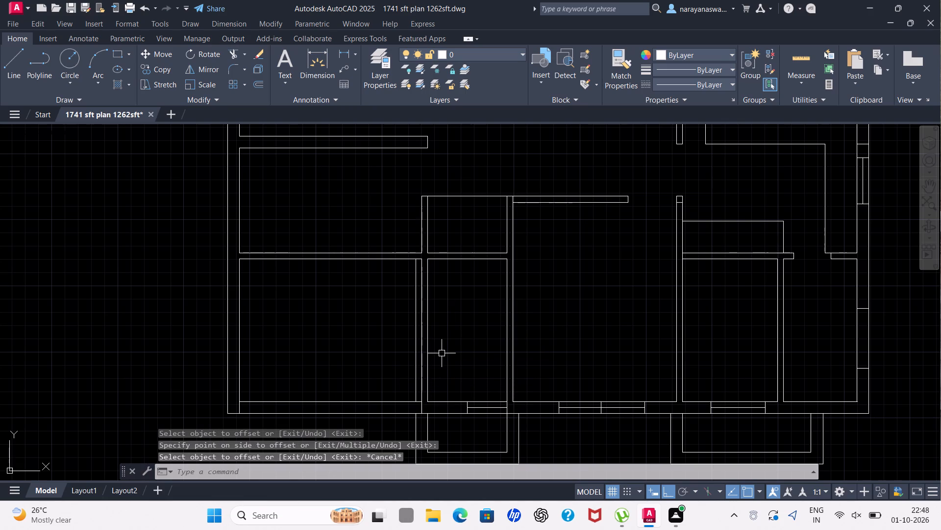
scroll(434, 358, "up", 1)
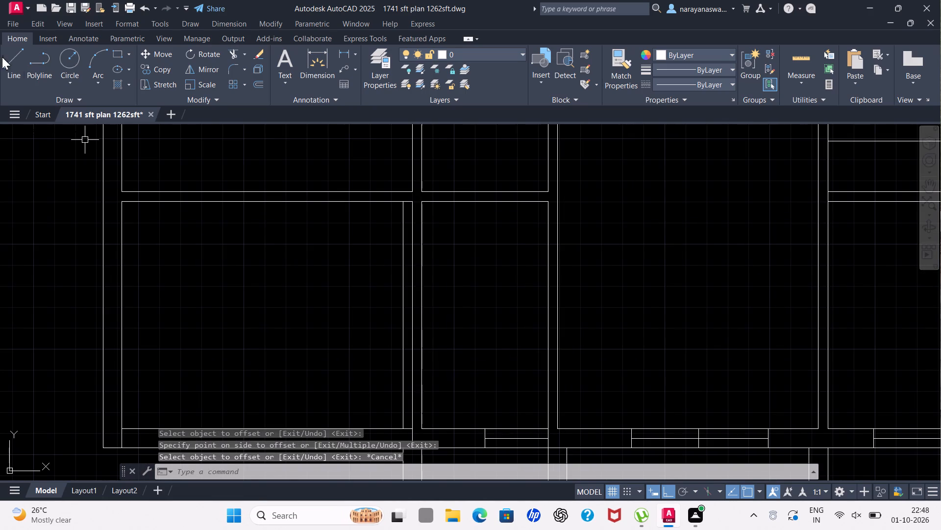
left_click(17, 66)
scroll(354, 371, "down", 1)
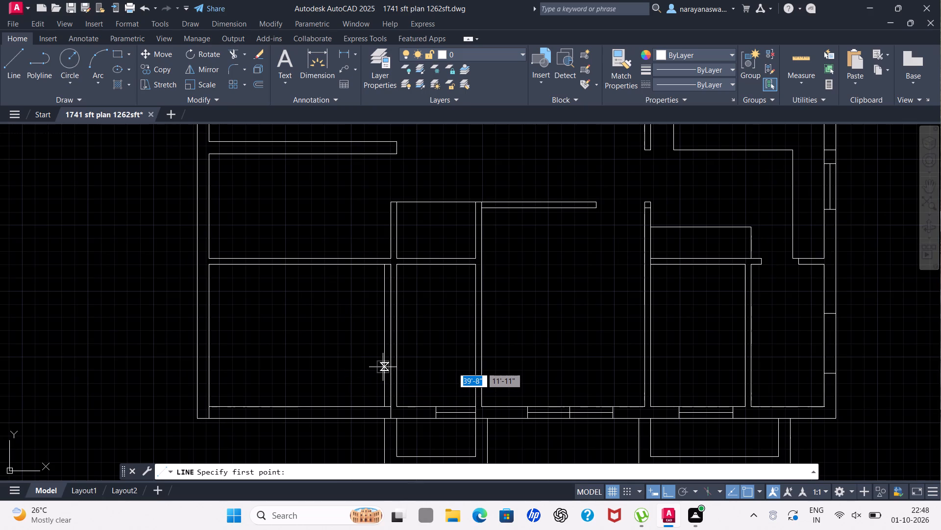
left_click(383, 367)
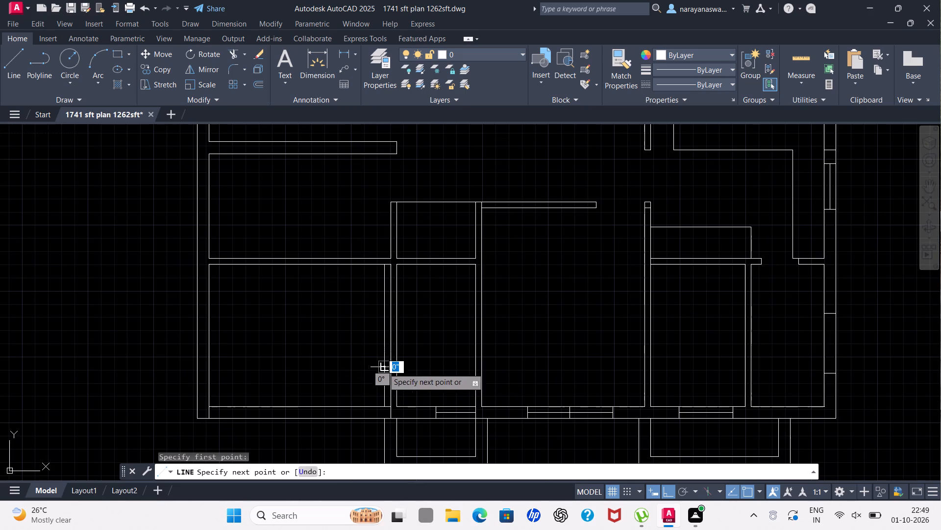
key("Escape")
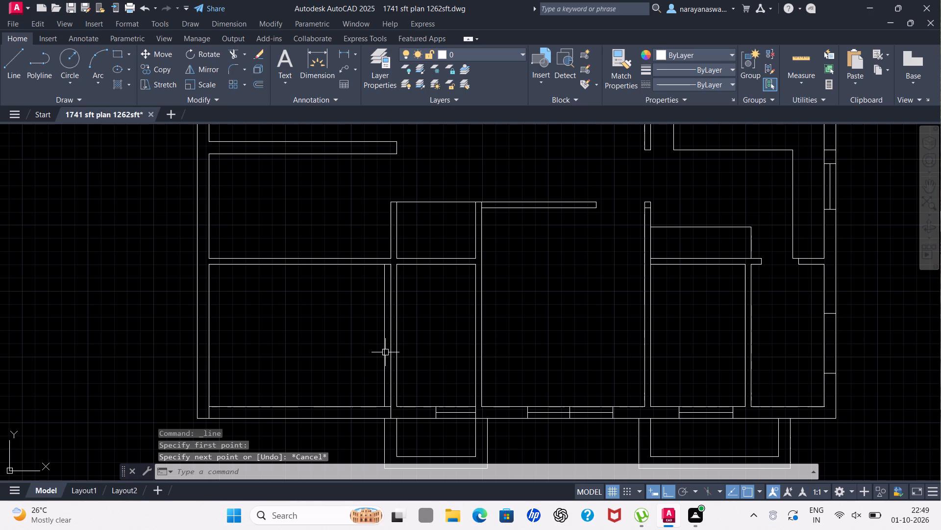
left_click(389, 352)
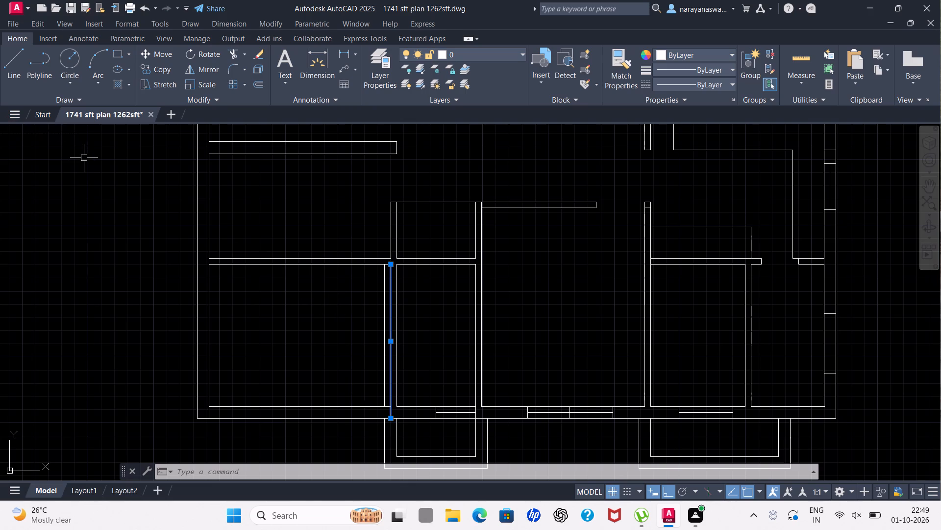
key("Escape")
Draw two lines across the partition beside the bottom-left room, one 5" long near its top and one 9" long at mid-height.
left_click(9, 62)
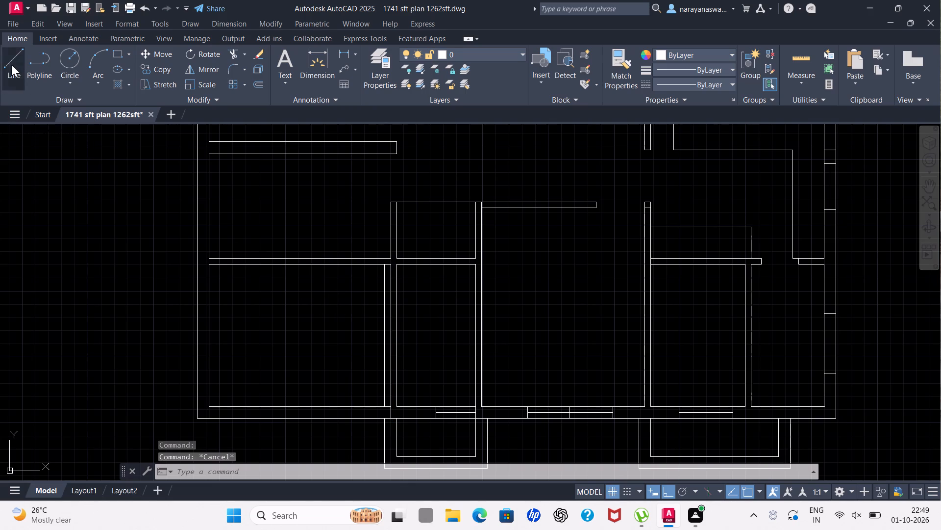
left_click(391, 278)
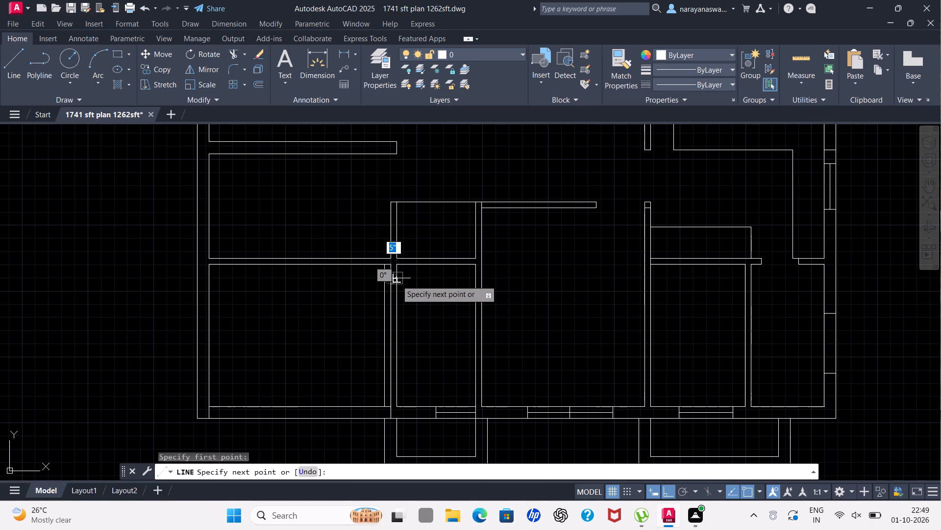
left_click(396, 280)
key("Escape")
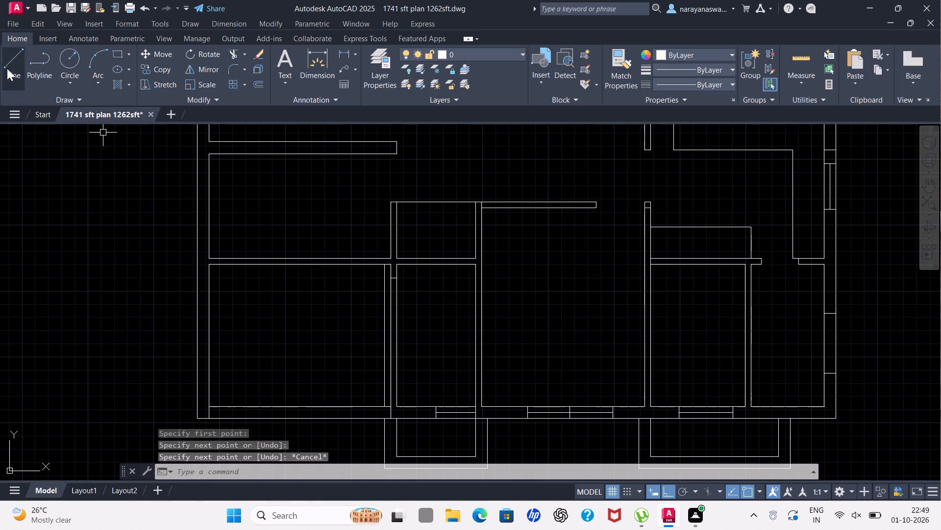
left_click(7, 68)
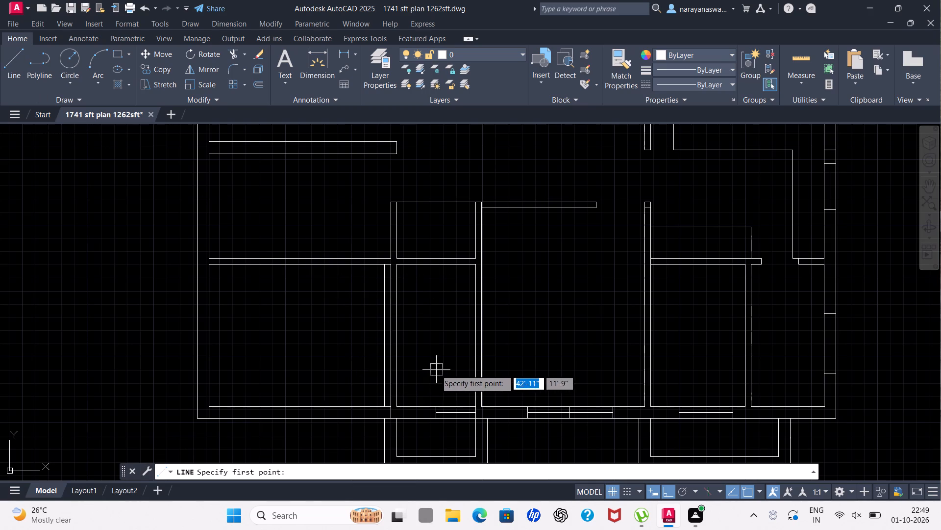
left_click(386, 338)
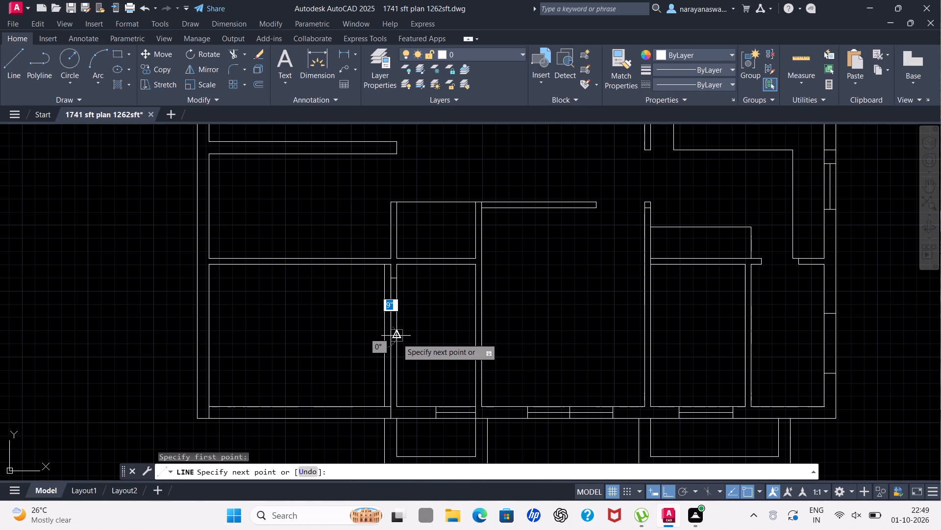
left_click(397, 338)
key("Escape")
Trim the partition lines between the two cross lines and the surplus line inside the 9" part below to form an opening.
key("t")
key("r")
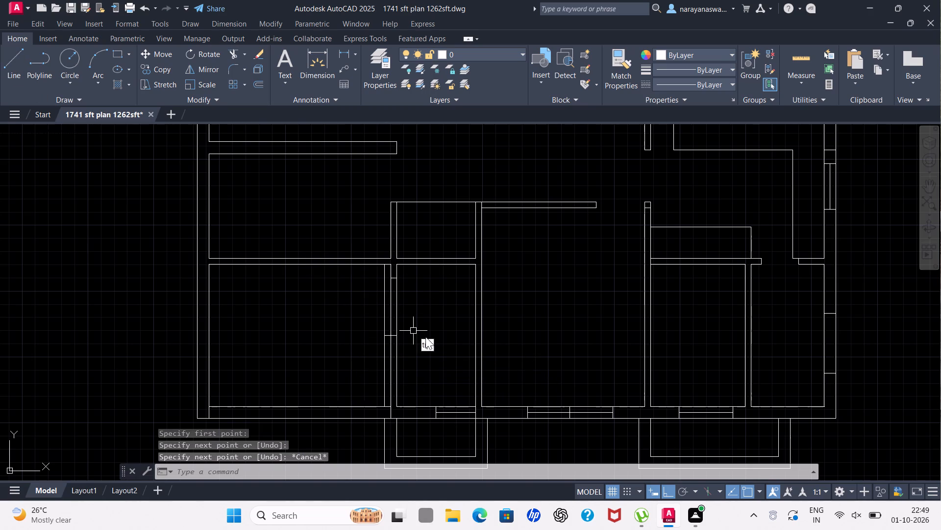
left_click(436, 354)
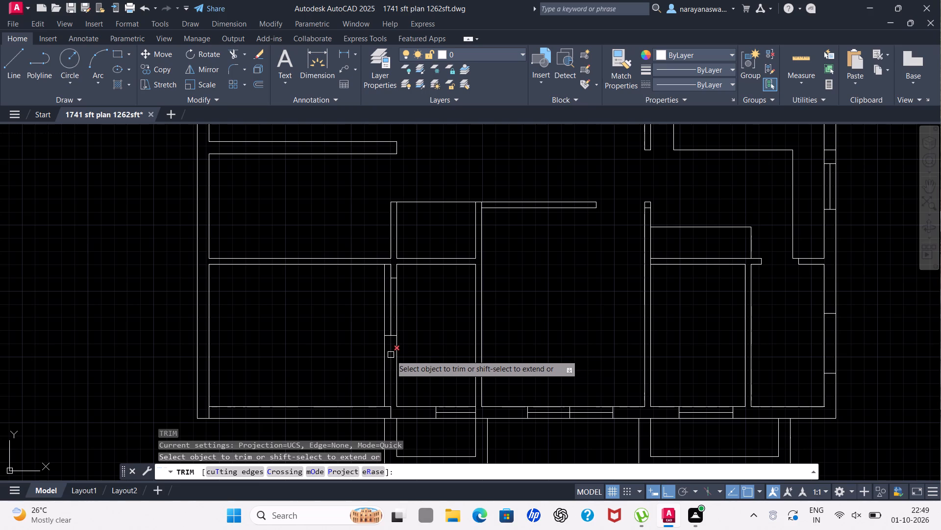
left_click(391, 355)
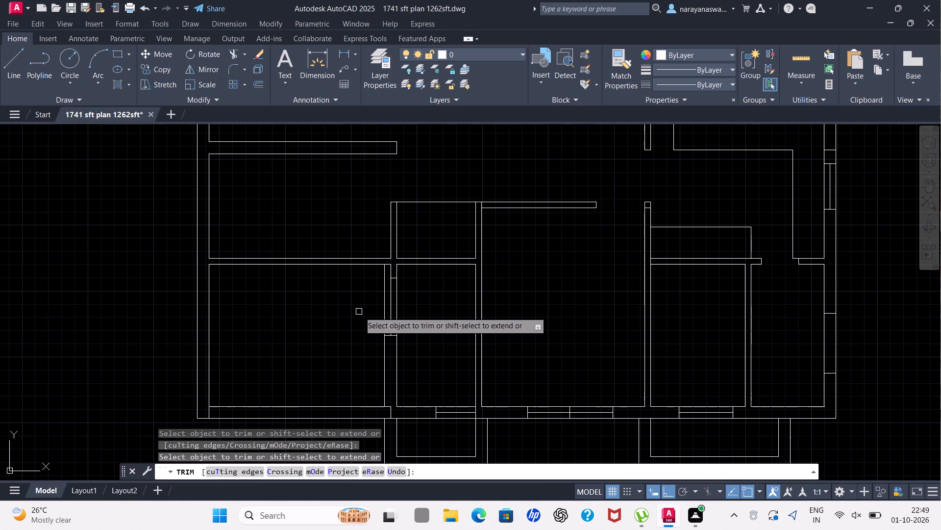
left_click(384, 302)
left_click_drag(382, 304, 416, 307)
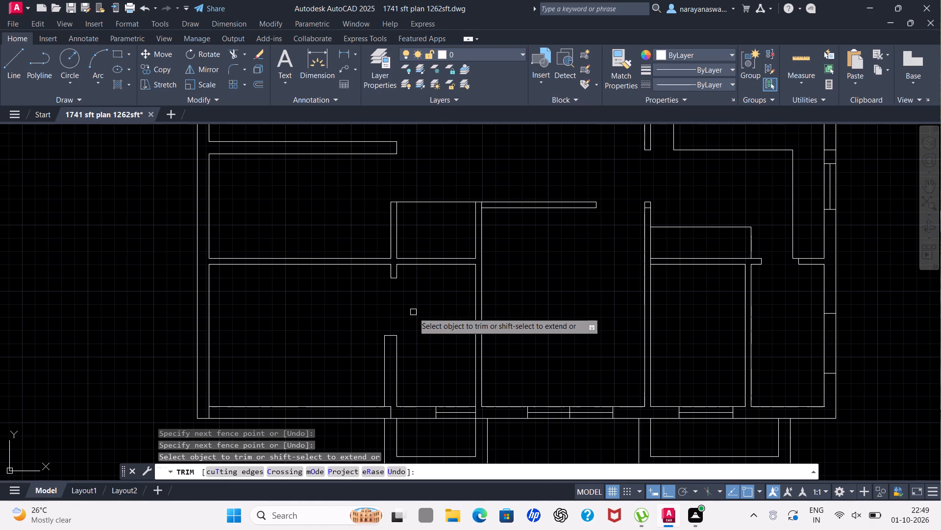
scroll(414, 310, "down", 2)
scroll(402, 316, "up", 2)
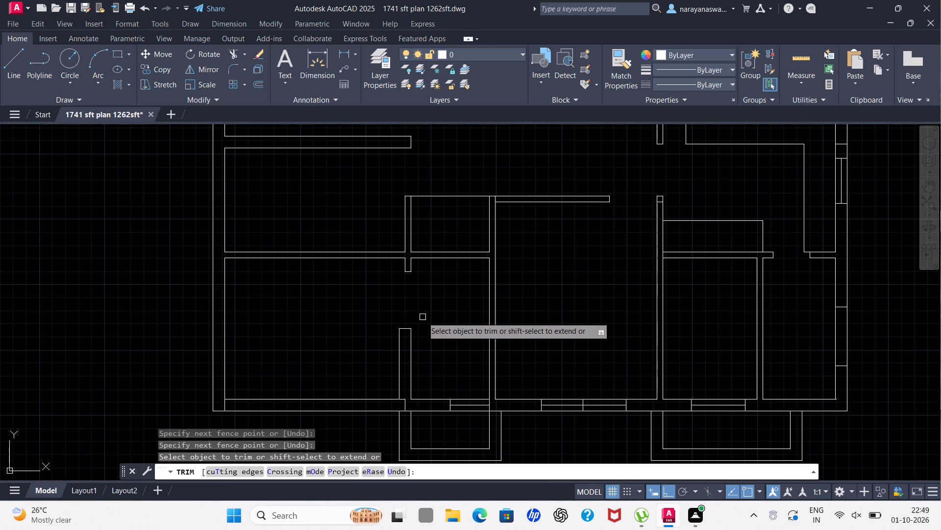
key("Escape")
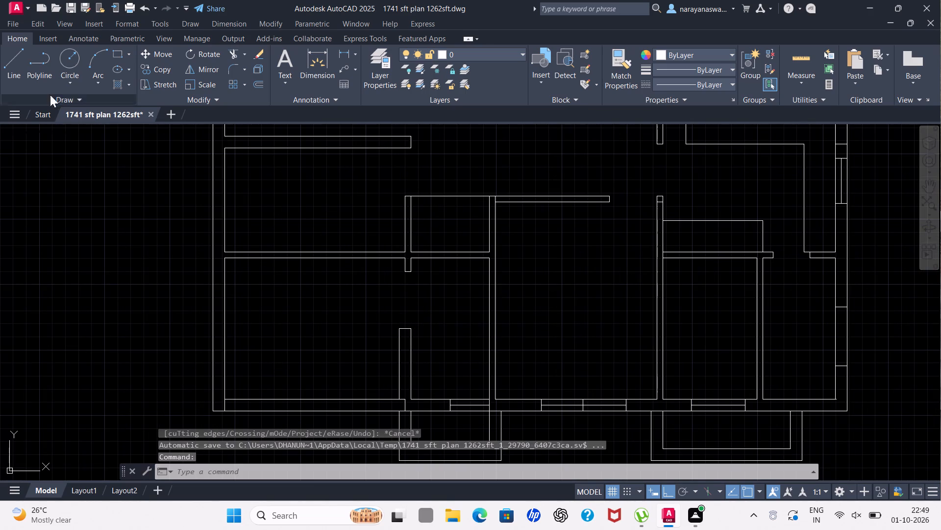
Draw a line along the partition's right face across the new opening, joining the lower and upper wall ends.
left_click(10, 66)
left_click_drag(411, 328, 411, 316)
left_click(413, 271)
key("Escape")
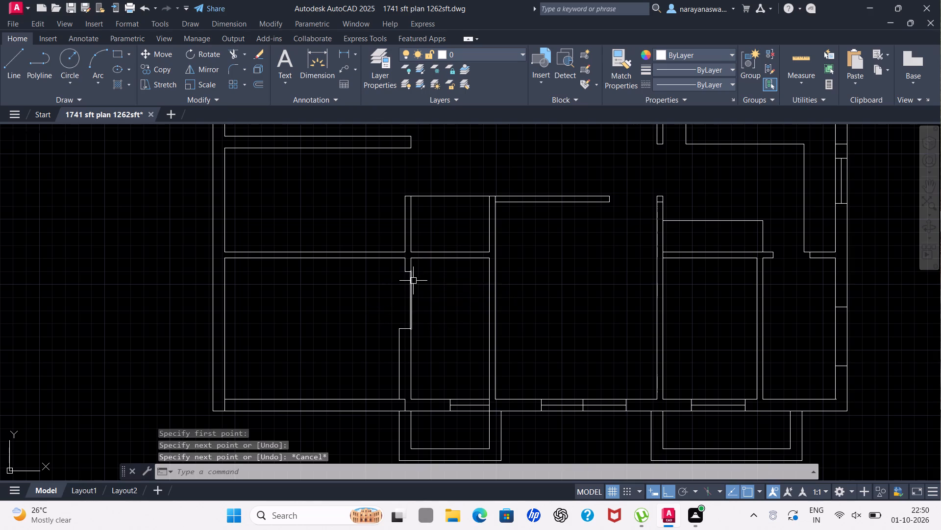
Trim away both lines of the horizontal wall between the bottom-left room and the room directly above it.
scroll(413, 285, "down", 3)
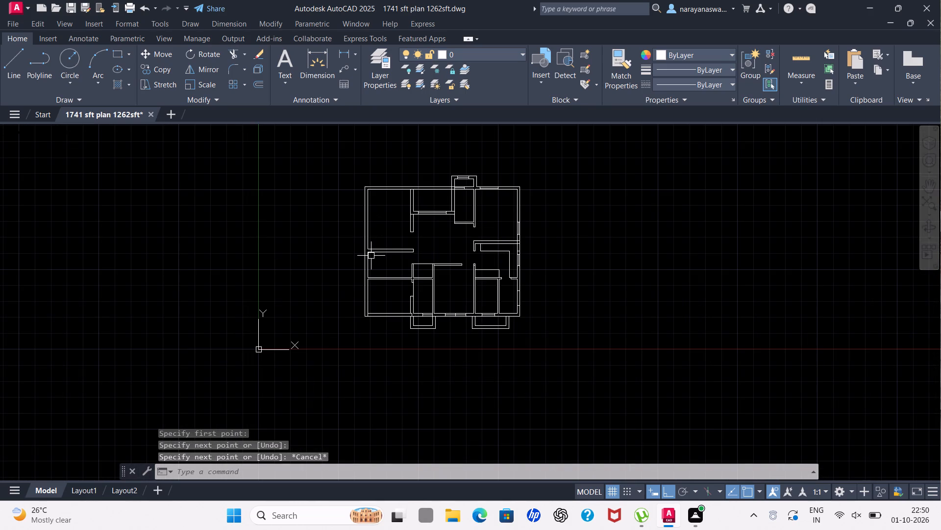
scroll(396, 280, "up", 1)
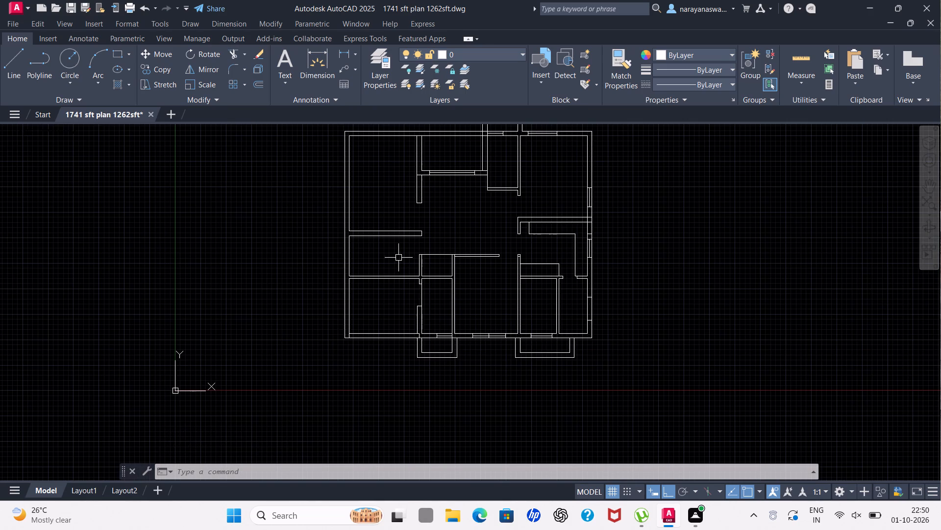
type("tr")
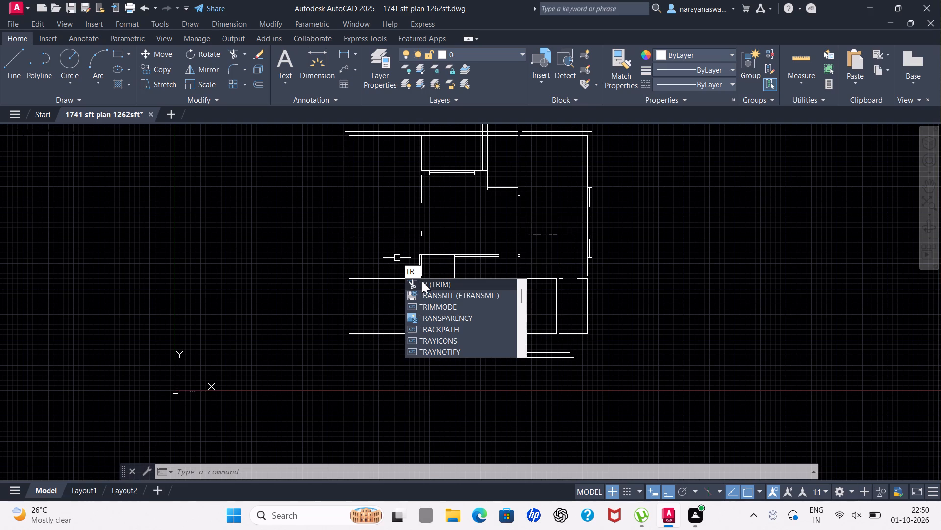
left_click(422, 281)
left_click_drag(390, 261, 390, 301)
scroll(408, 277, "up", 3)
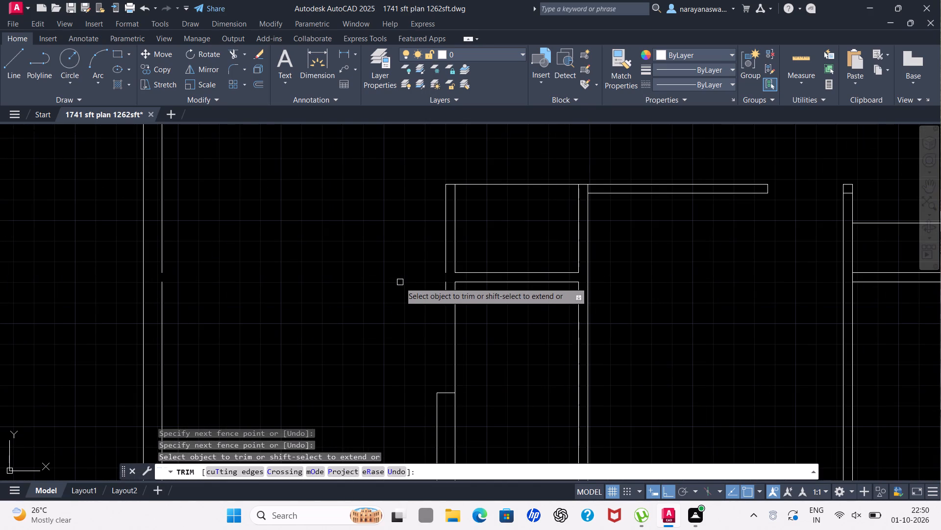
key("Escape")
Draw a short vertical line closing the gap in the partition's left face where the horizontal wall was removed.
left_click(15, 56)
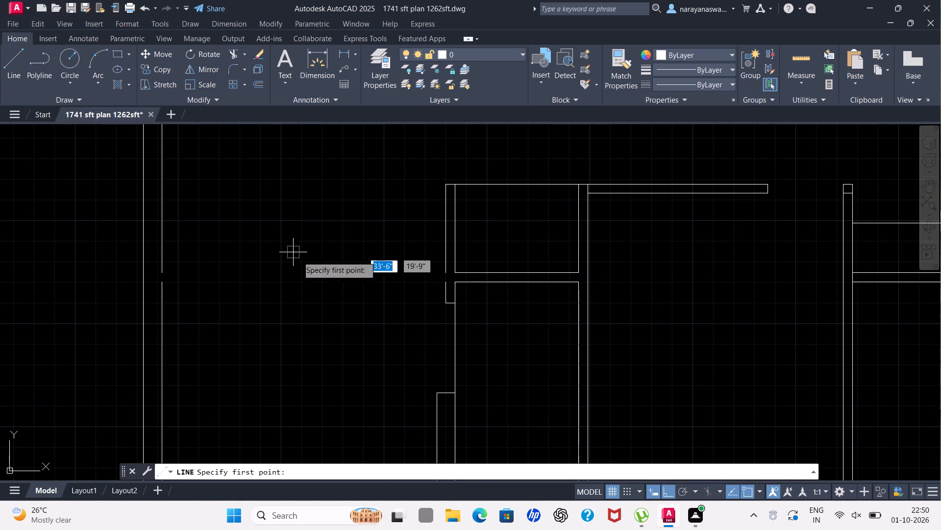
scroll(373, 280, "up", 2)
left_click(554, 261)
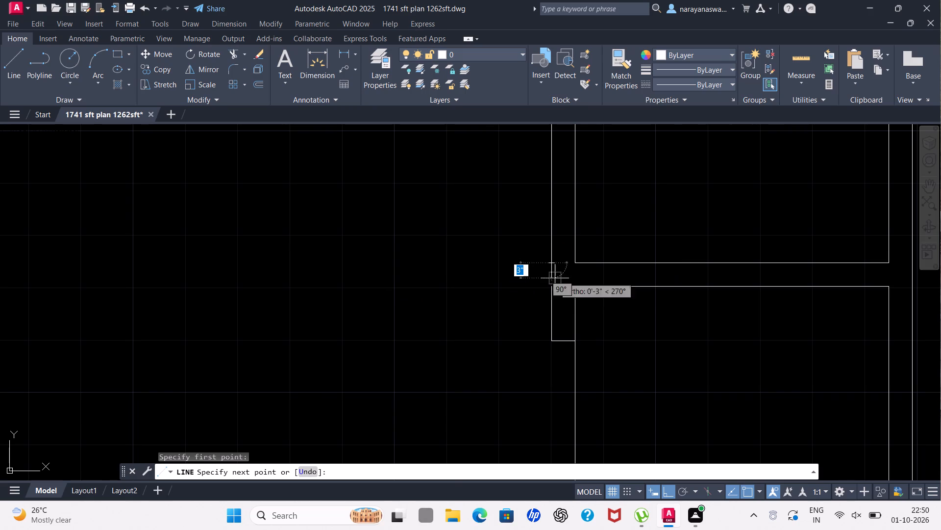
left_click(554, 285)
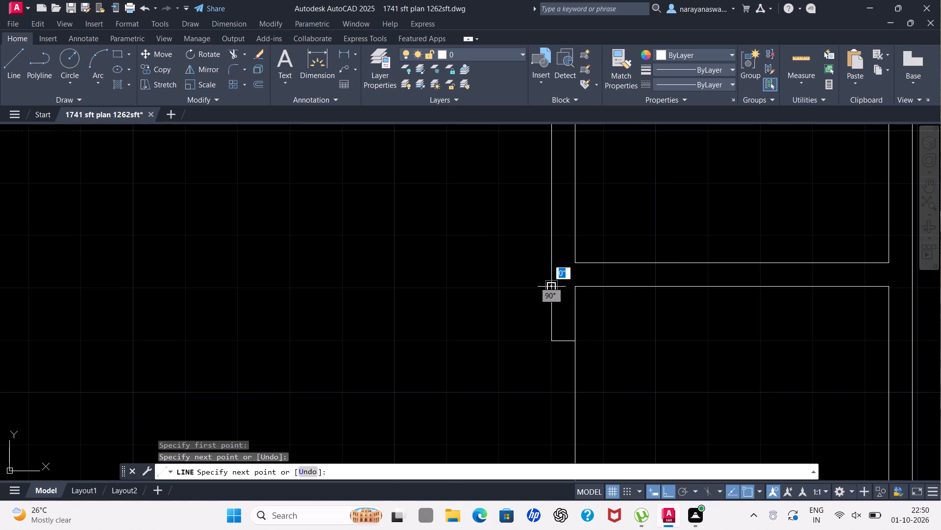
key("Escape")
Draw a window's left end line across the top-left room's top wall with a trial centre line to the right, and erase the slanted trial line.
scroll(531, 317, "down", 4)
scroll(568, 268, "down", 2)
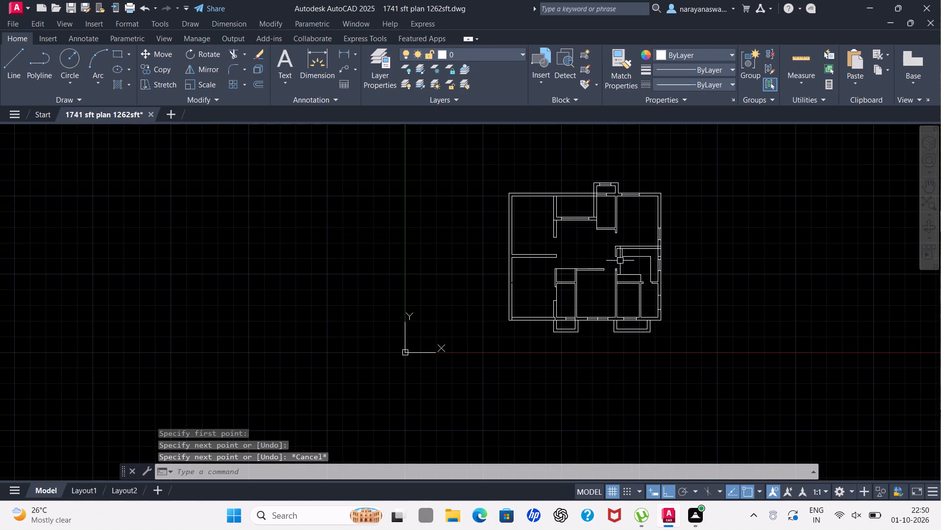
scroll(628, 189, "up", 2)
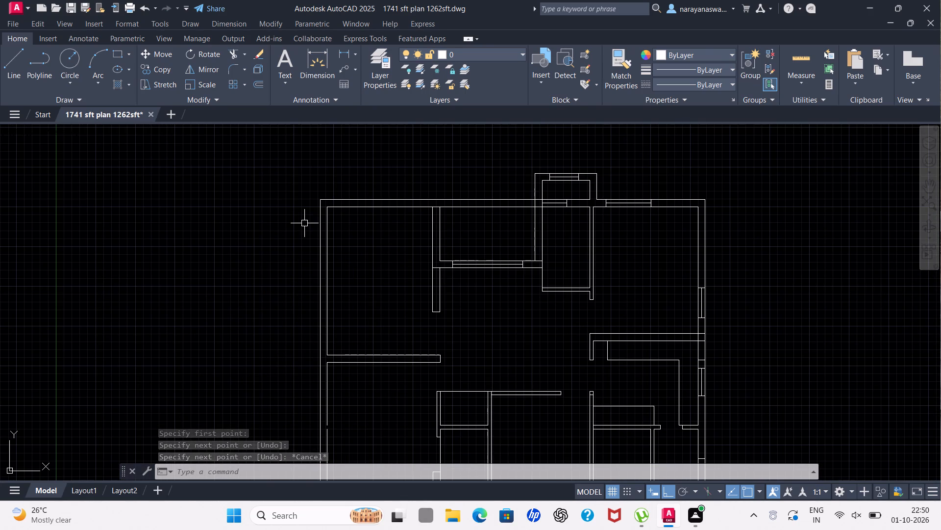
left_click(15, 51)
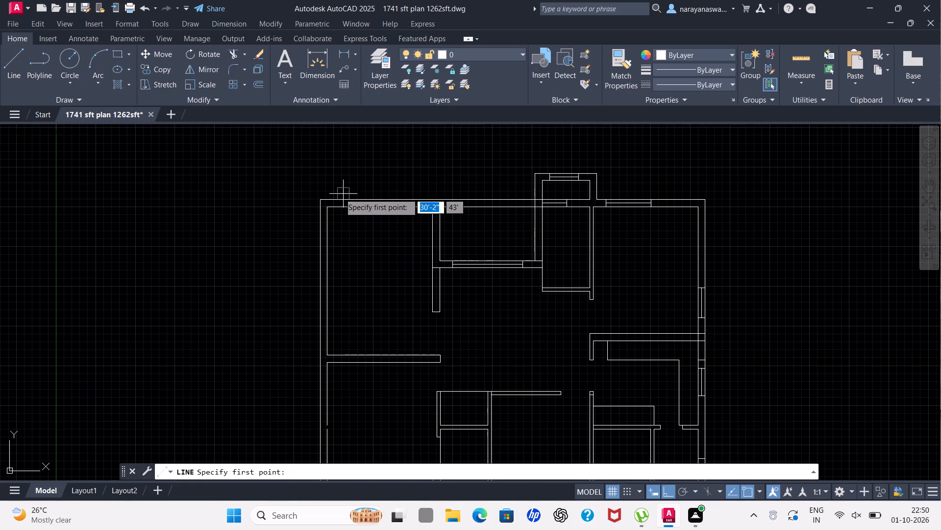
scroll(349, 201, "up", 2)
left_click(349, 200)
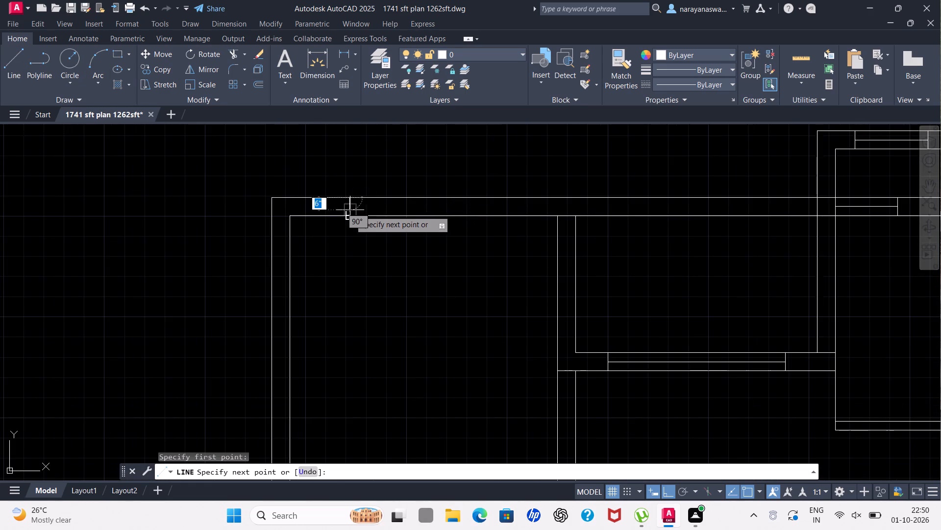
left_click(350, 216)
left_click(352, 207)
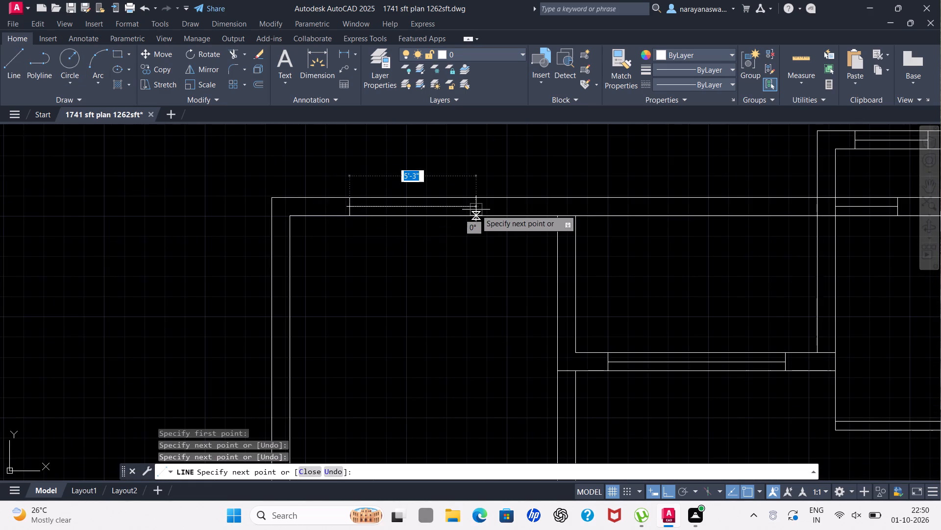
left_click(476, 210)
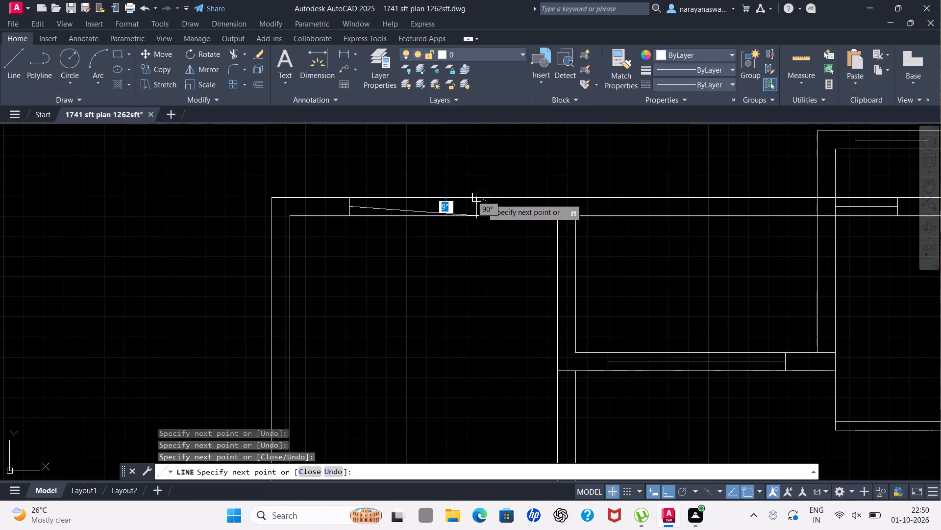
key("Escape")
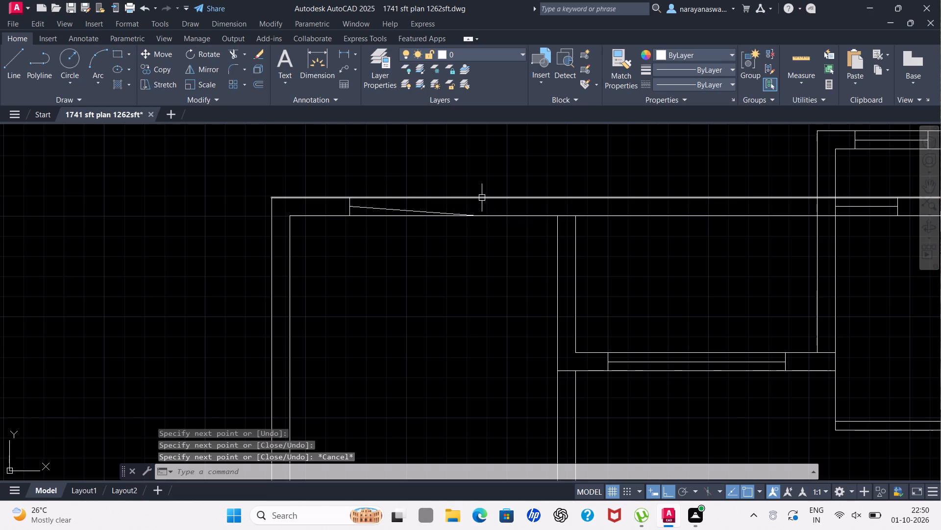
left_click(396, 209)
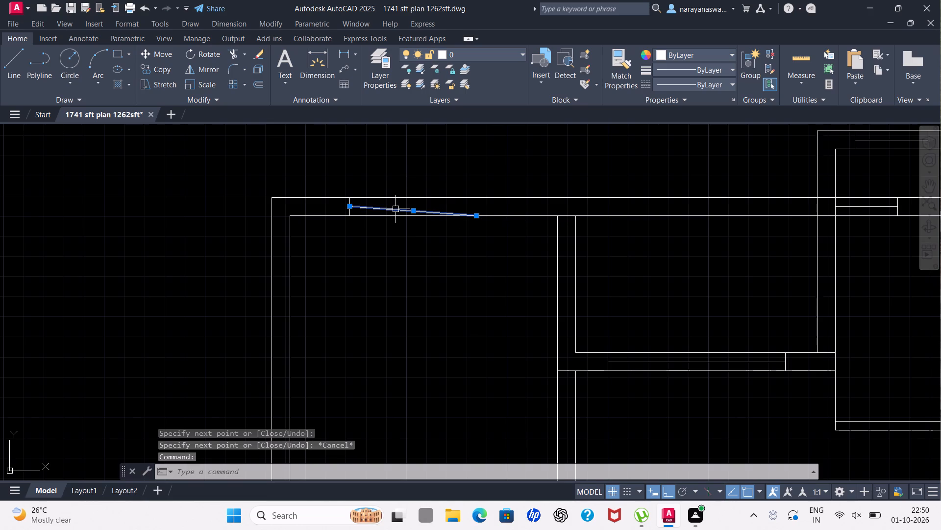
key("Delete")
Draw the window's centre line about 5'-6" long from its left end line and close it with a 9" end line across the wall.
left_click(10, 54)
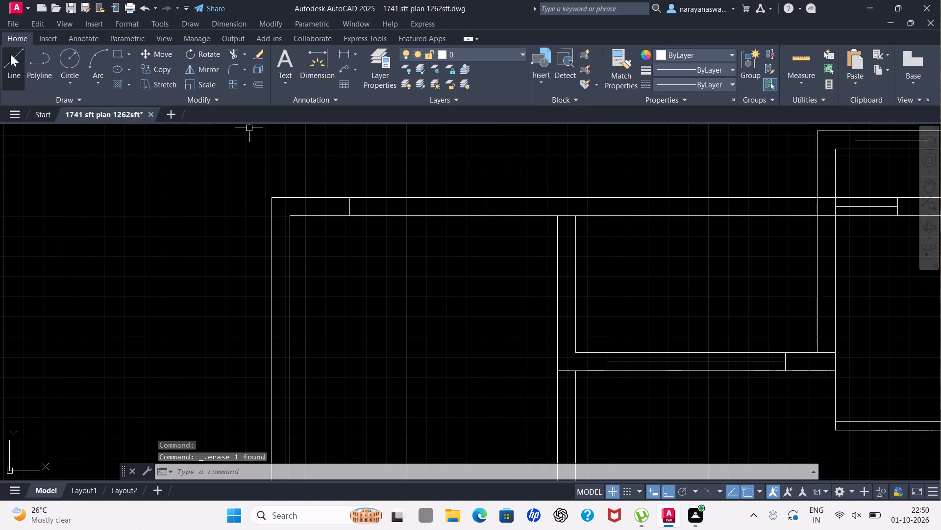
left_click_drag(346, 207, 351, 207)
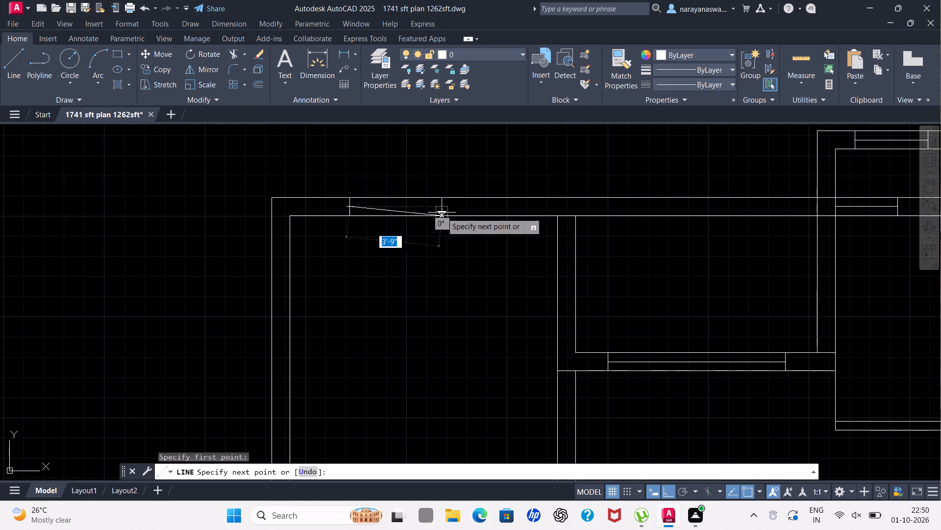
left_click(481, 208)
left_click(479, 200)
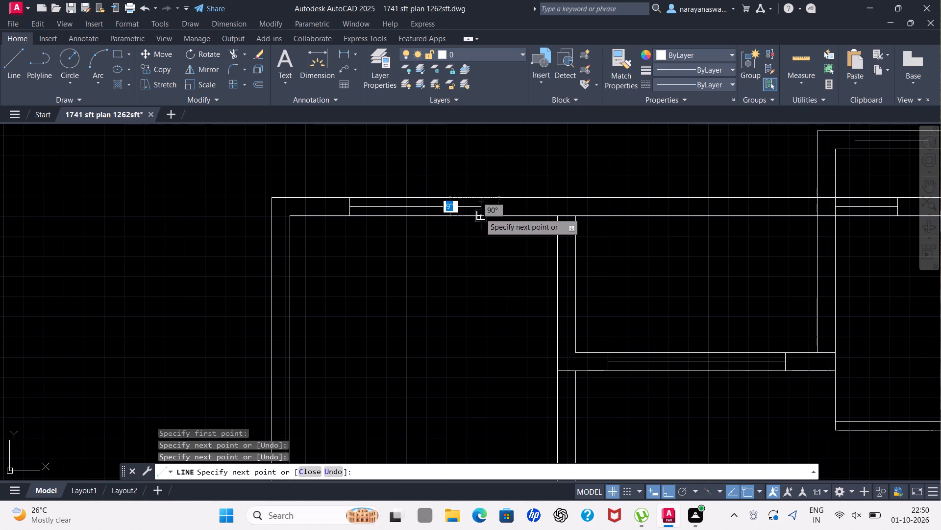
left_click(480, 213)
key("Escape")
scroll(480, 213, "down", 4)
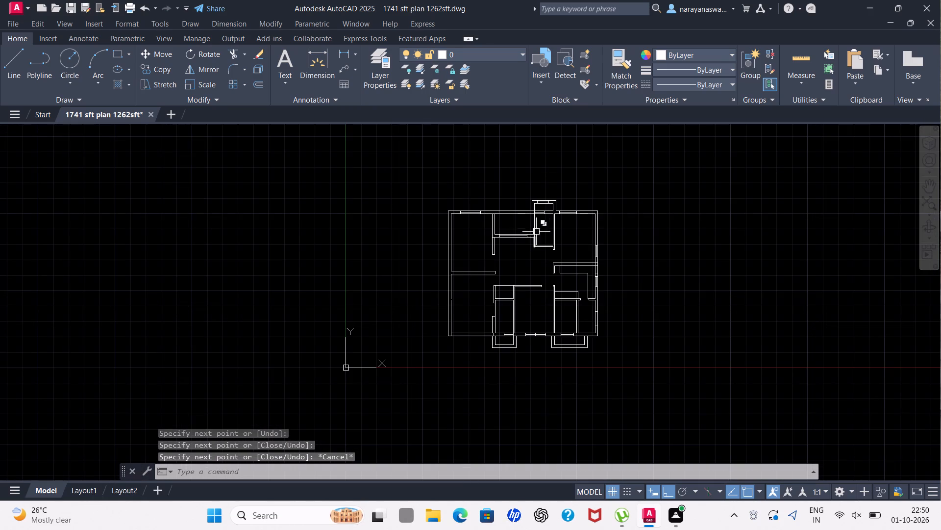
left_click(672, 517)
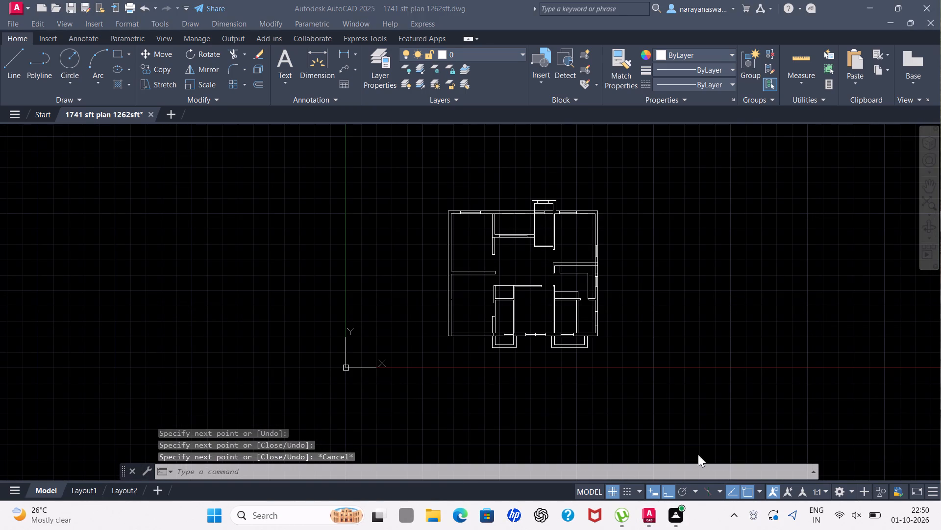
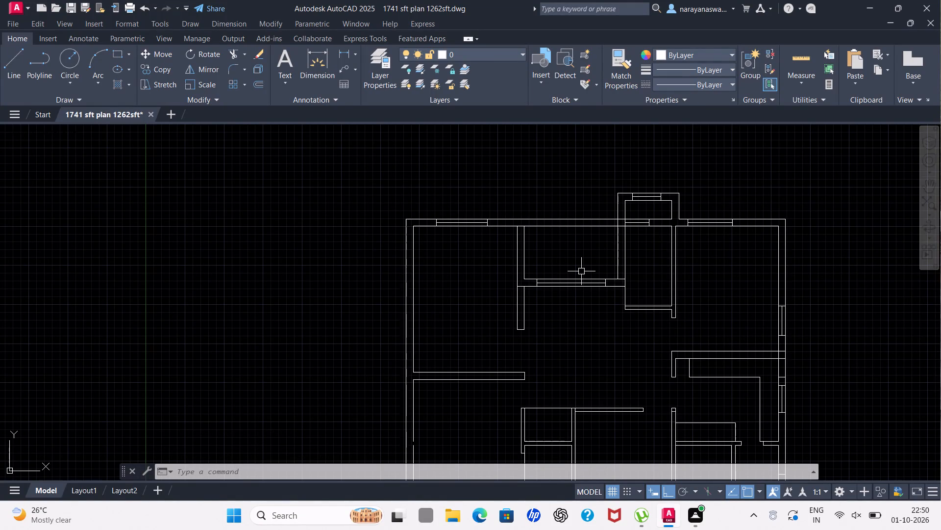
Draw a 9" line across the top-left room's left exterior wall with a trial centre line below it, and erase the slanted trial line.
scroll(428, 333, "up", 1)
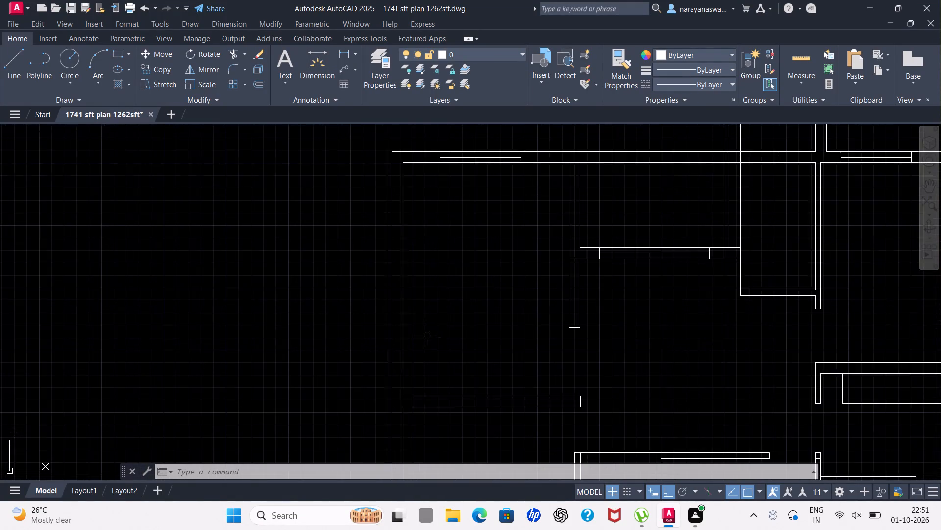
scroll(427, 335, "up", 1)
scroll(427, 335, "down", 2)
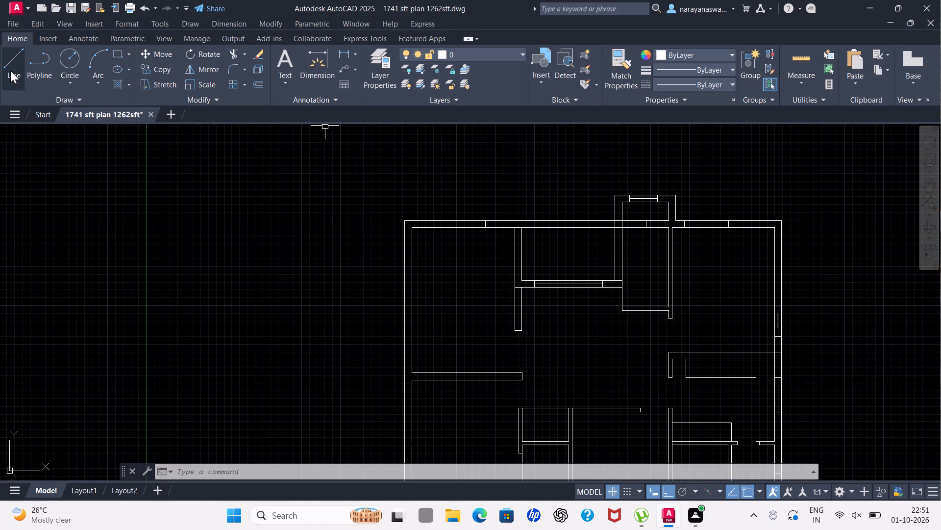
left_click(10, 71)
scroll(404, 330, "up", 2)
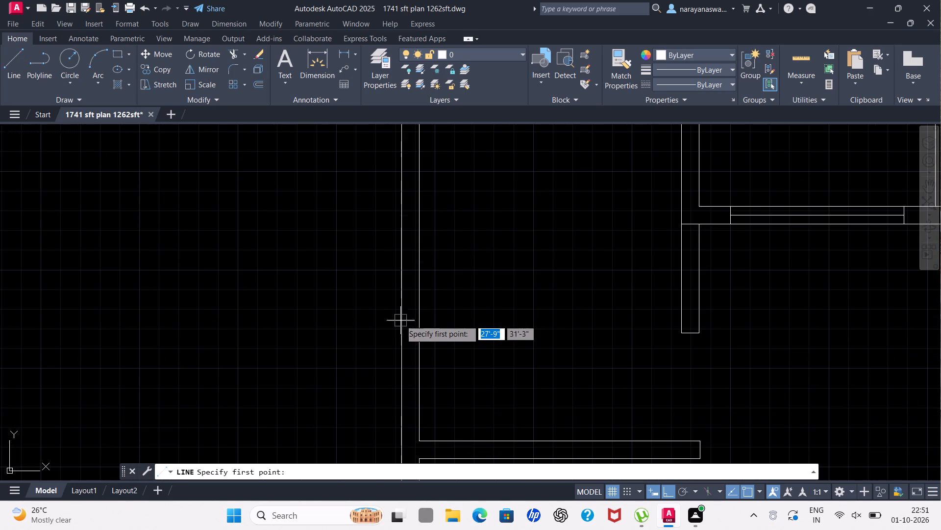
scroll(411, 269, "down", 1)
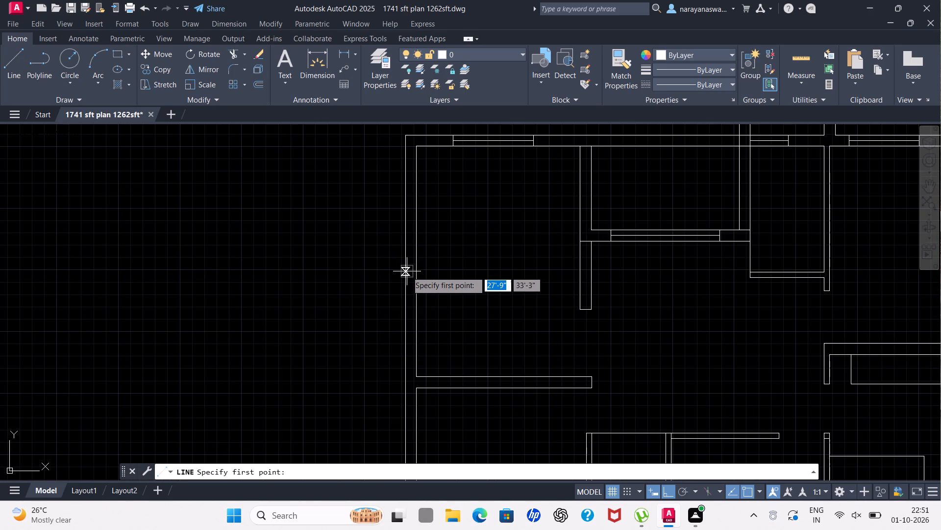
left_click(405, 262)
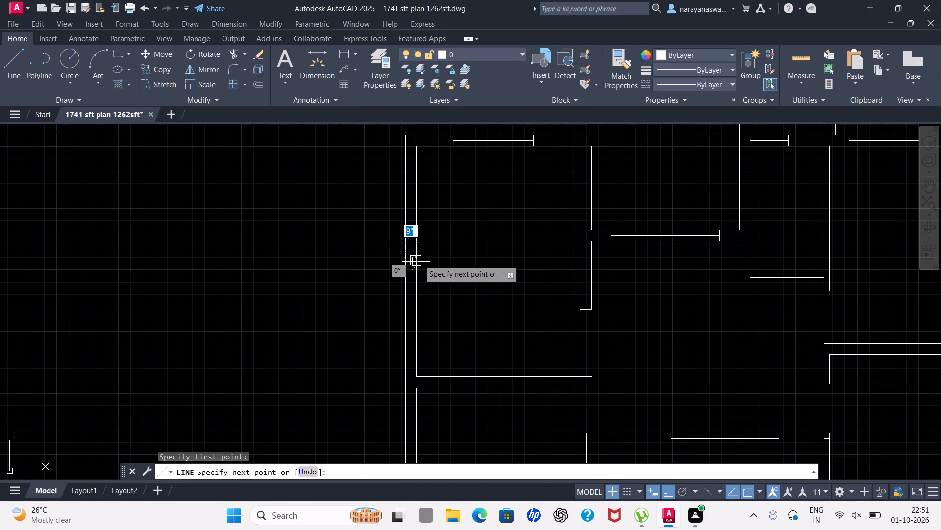
left_click(419, 260)
left_click(408, 259)
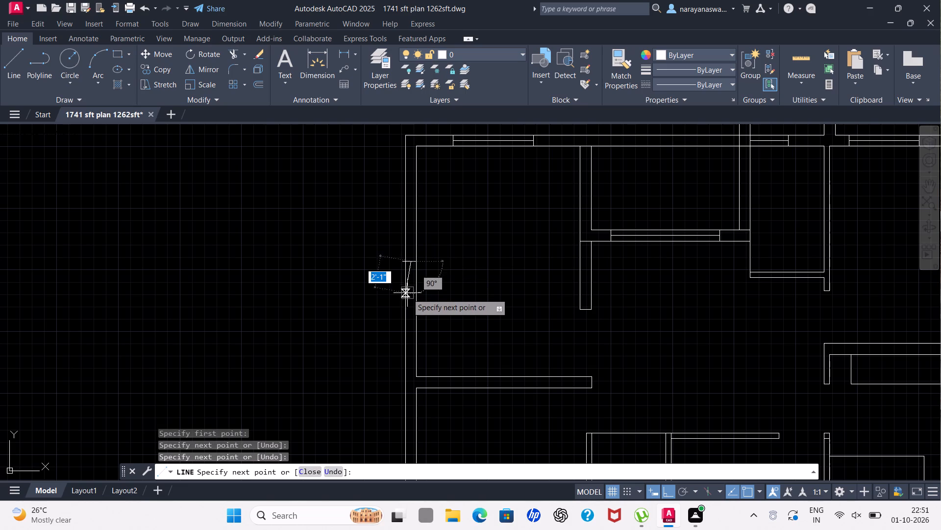
left_click(410, 299)
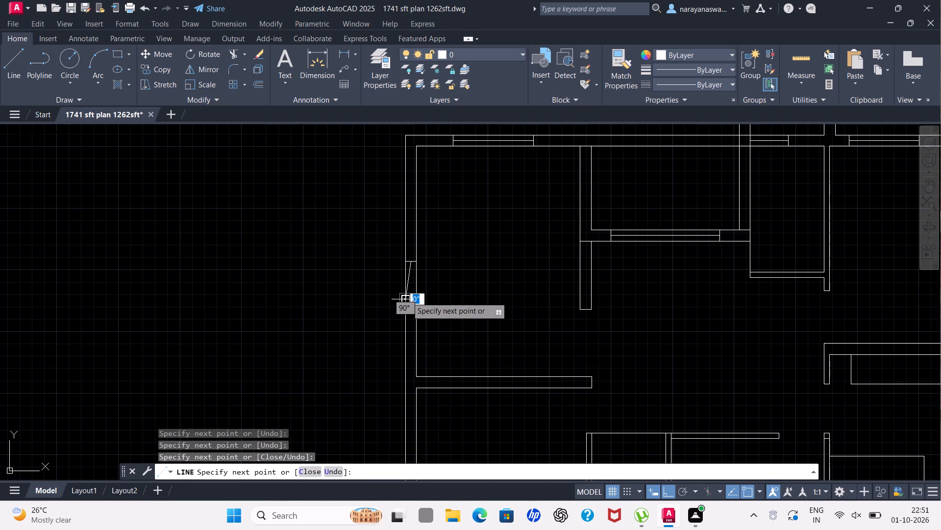
key("Escape")
left_click(410, 273)
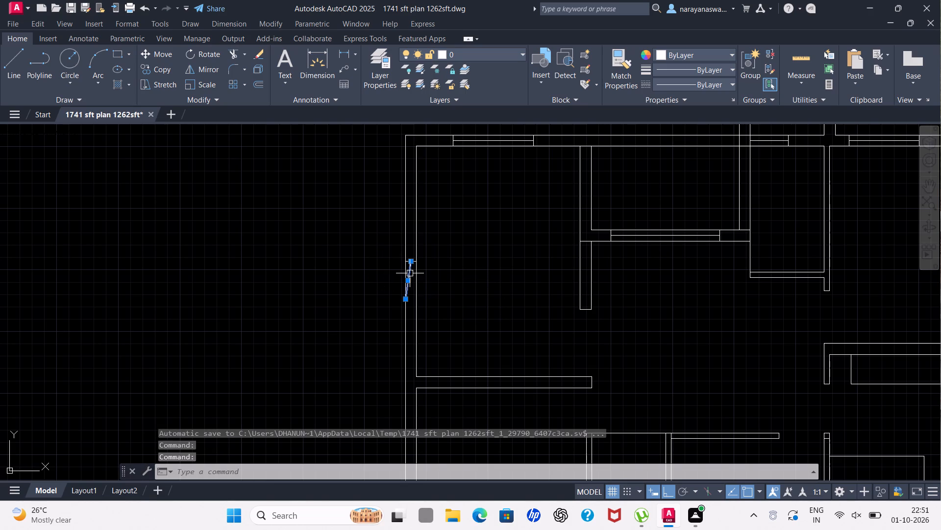
key("Delete")
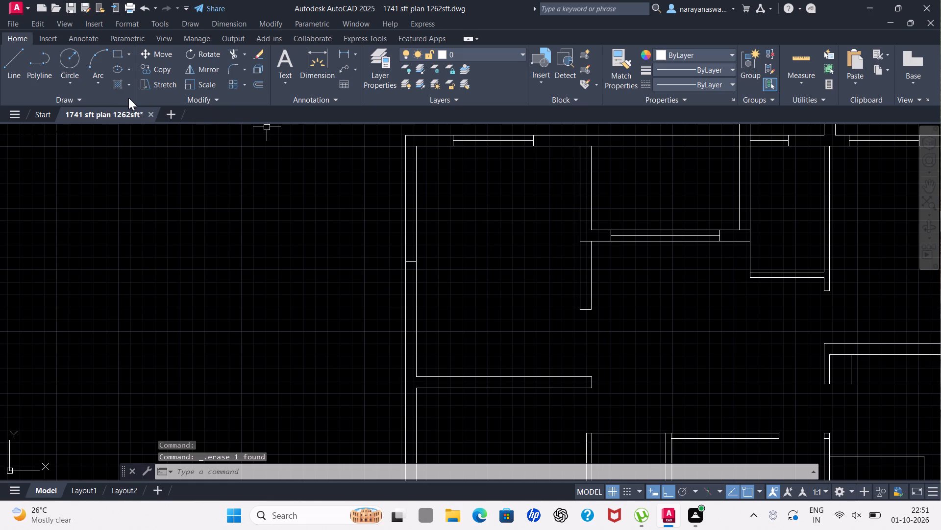
Draw a 9" line across the left exterior wall just above its junction with the top-left room's bottom wall.
left_click(18, 60)
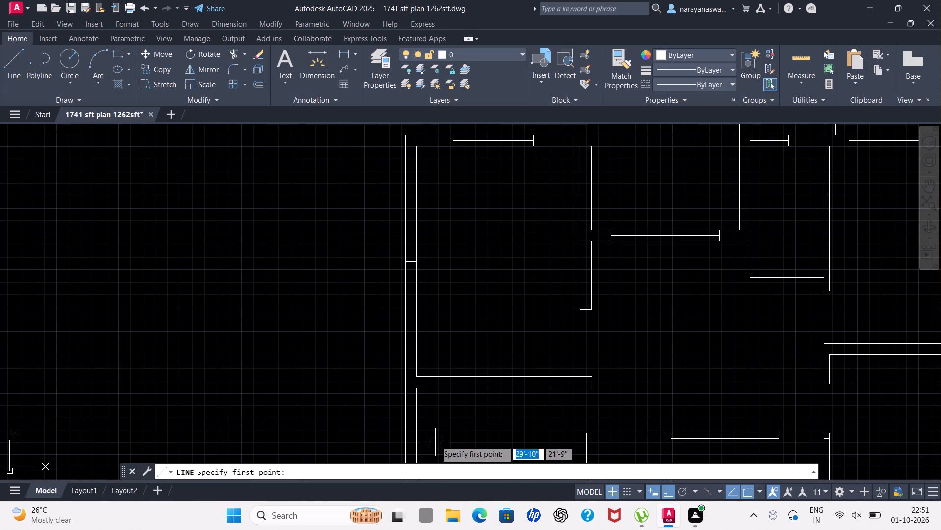
scroll(421, 399, "up", 2)
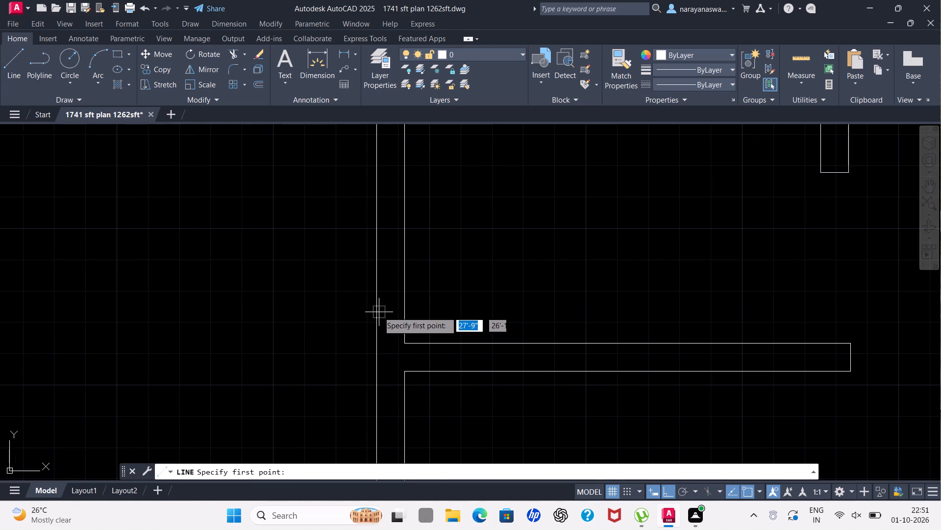
left_click(376, 311)
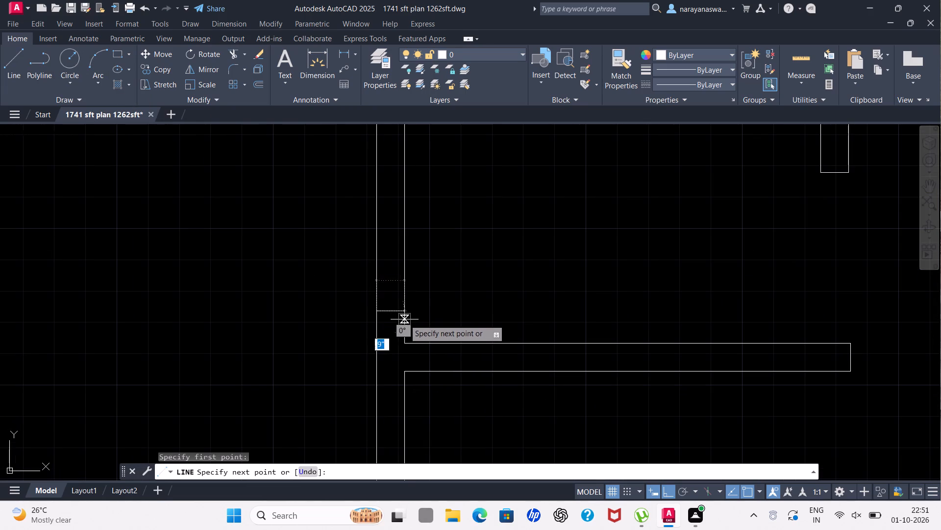
left_click(405, 316)
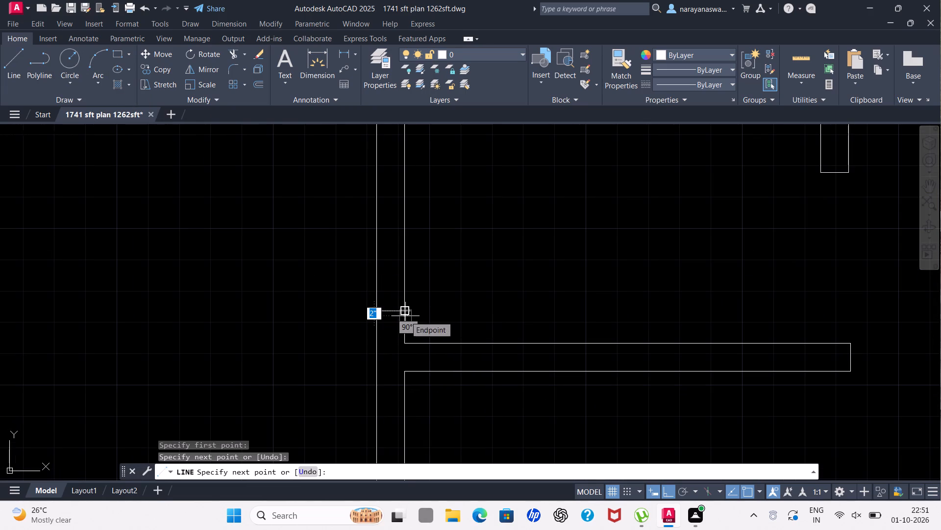
key("Escape")
scroll(416, 314, "down", 2)
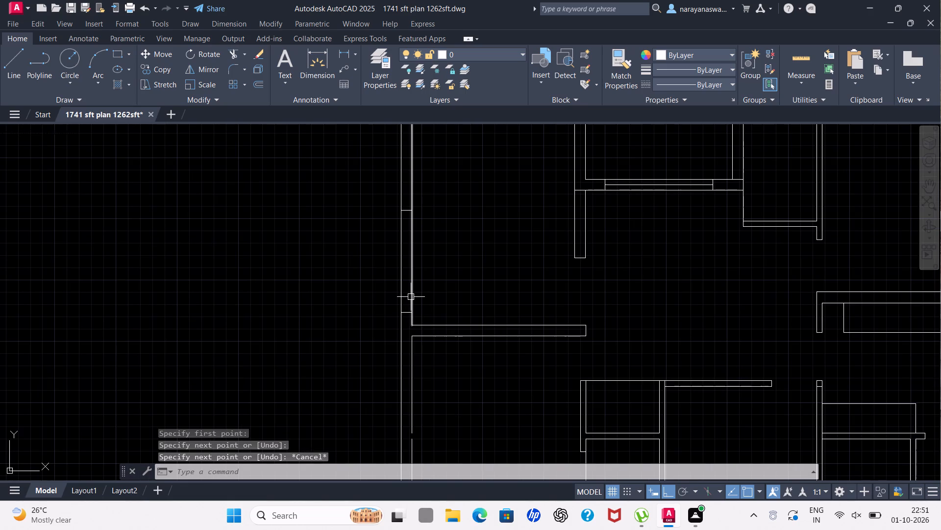
Draw a centre line about 3'-4" up from the lower line across the left wall and close it with an end line across the wall.
key("space")
scroll(405, 286, "up", 2)
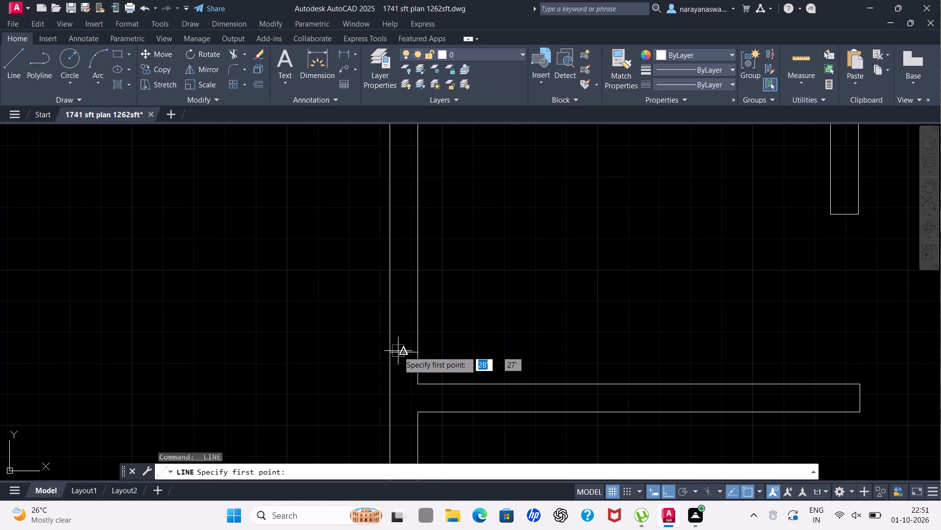
left_click_drag(405, 352, 405, 344)
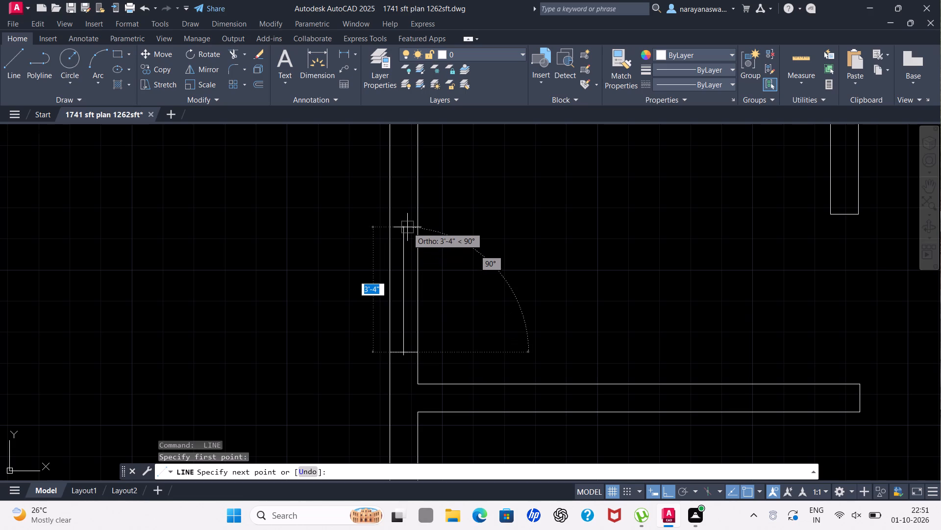
left_click(407, 227)
left_click(389, 223)
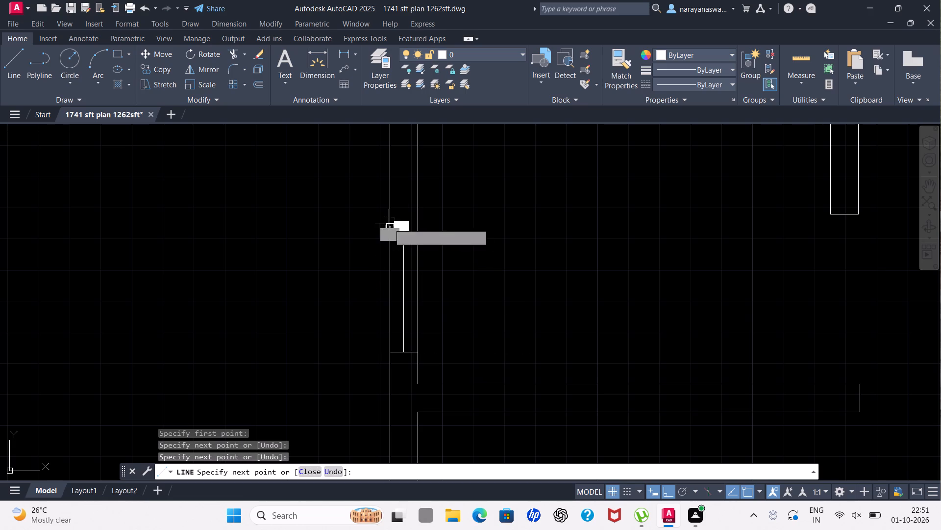
left_click(417, 227)
key("Escape")
scroll(420, 238, "down", 2)
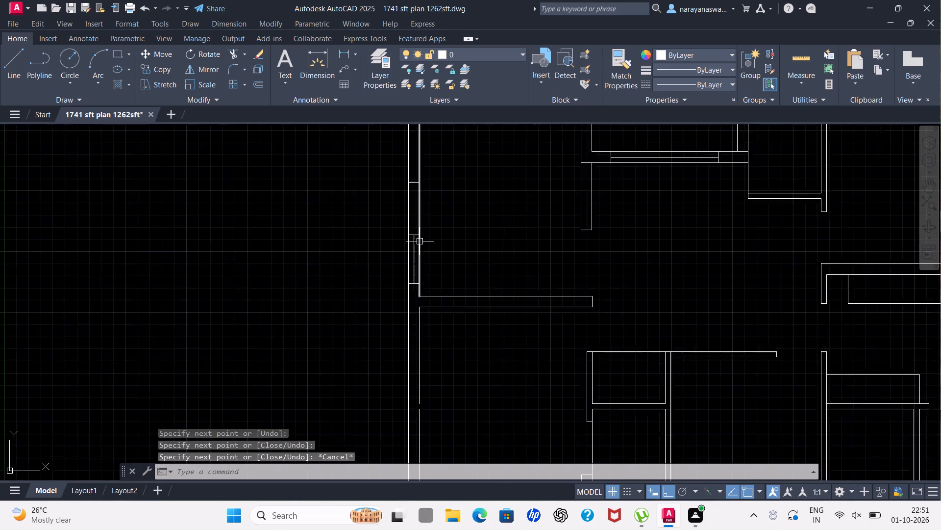
Draw a window's lower end line across the left wall above the 3'-4" section and its centre line about 1'-10" up to the existing upper line.
scroll(420, 241, "down", 1)
scroll(416, 191, "up", 2)
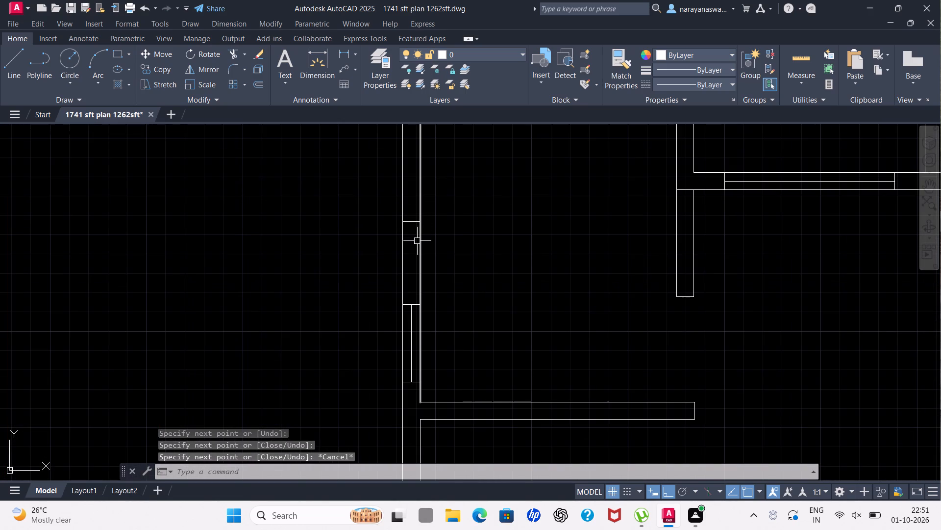
key("space")
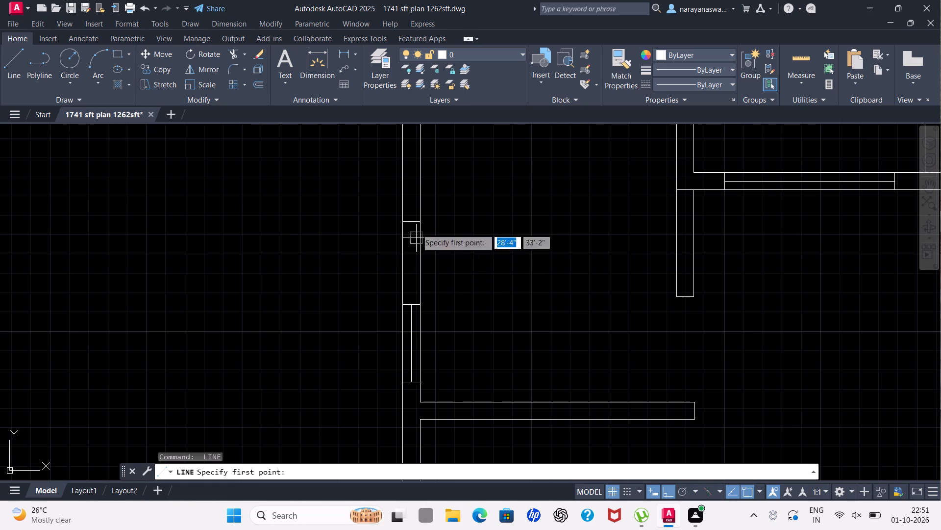
scroll(413, 222, "down", 2)
scroll(411, 239, "up", 1)
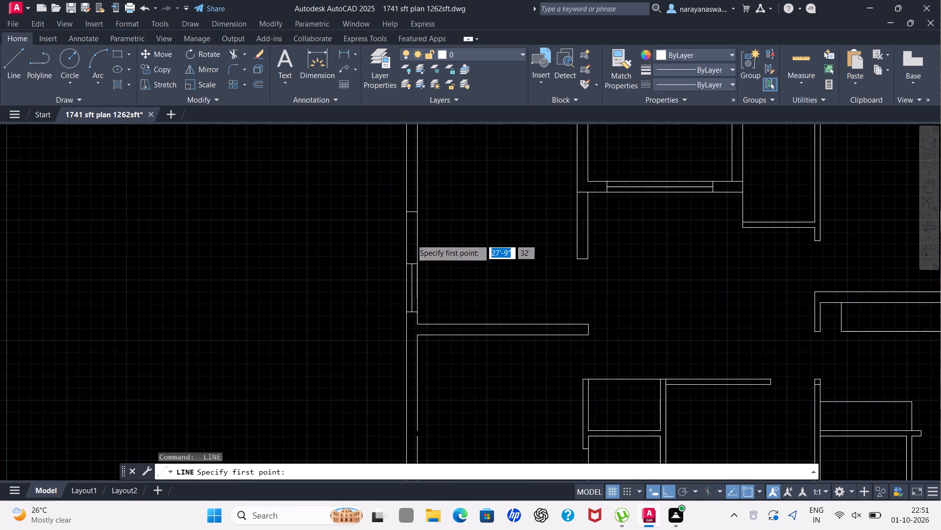
scroll(411, 239, "up", 1)
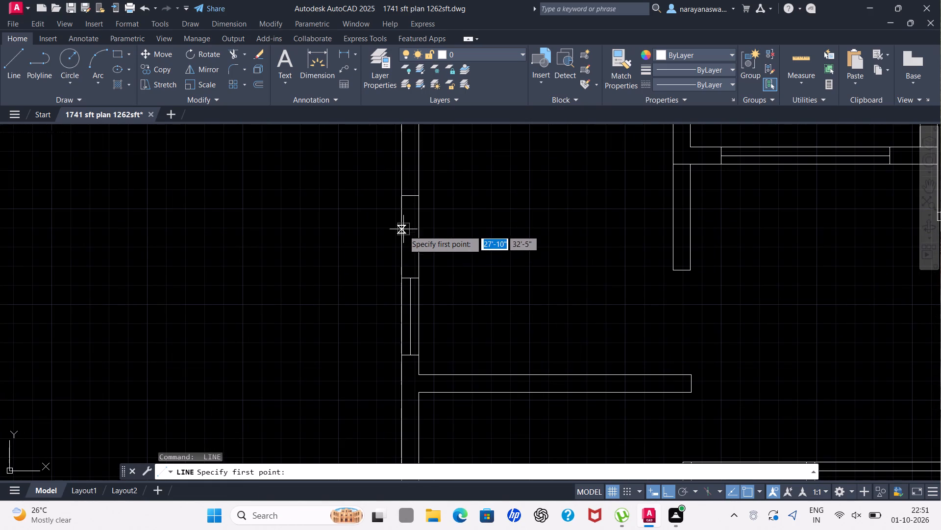
left_click(402, 238)
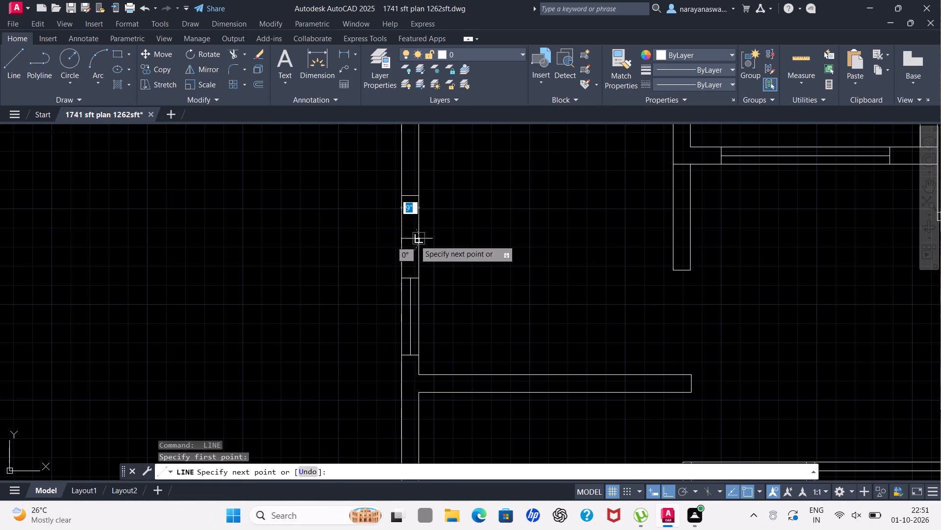
left_click(419, 240)
left_click(408, 239)
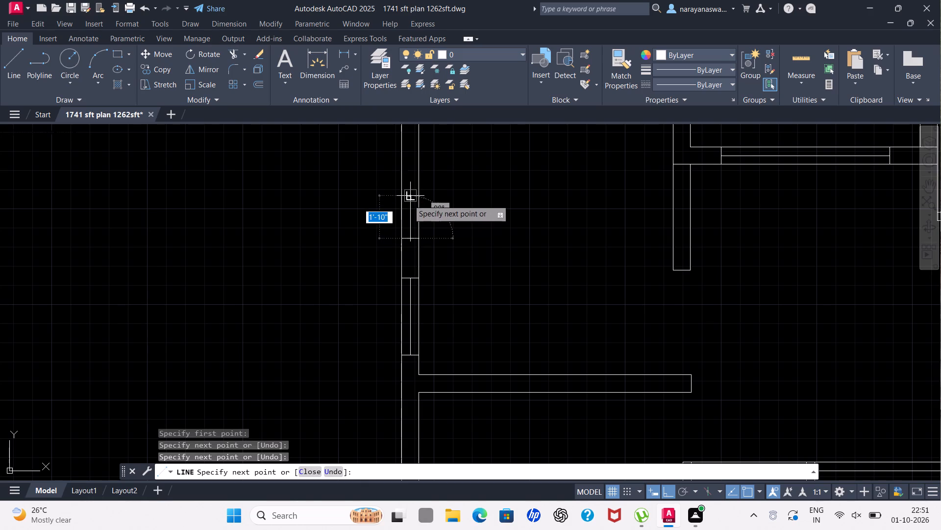
left_click(408, 200)
key("Escape")
key("Escape")
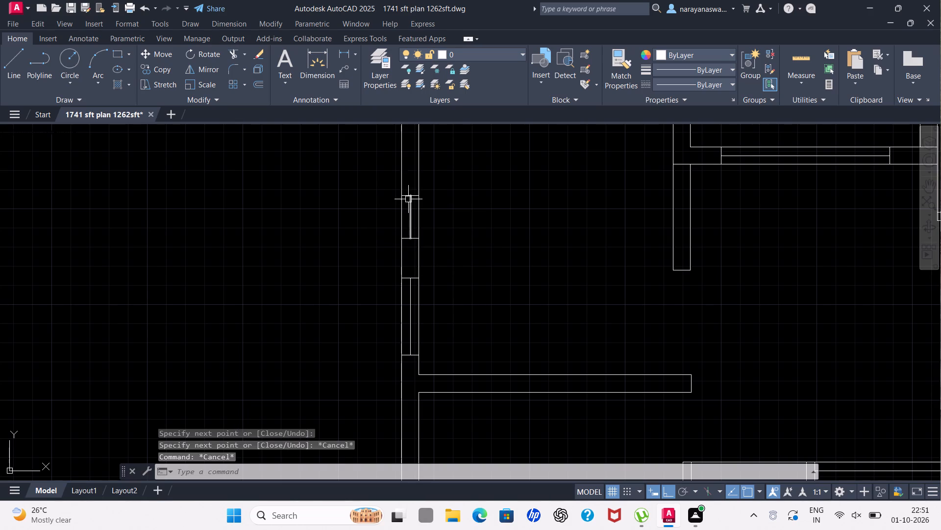
Trim the wall lines and centre line between the end lines of the 3'-4" section to open the top-left room's left wall.
scroll(449, 278, "down", 1)
key("t")
key("r")
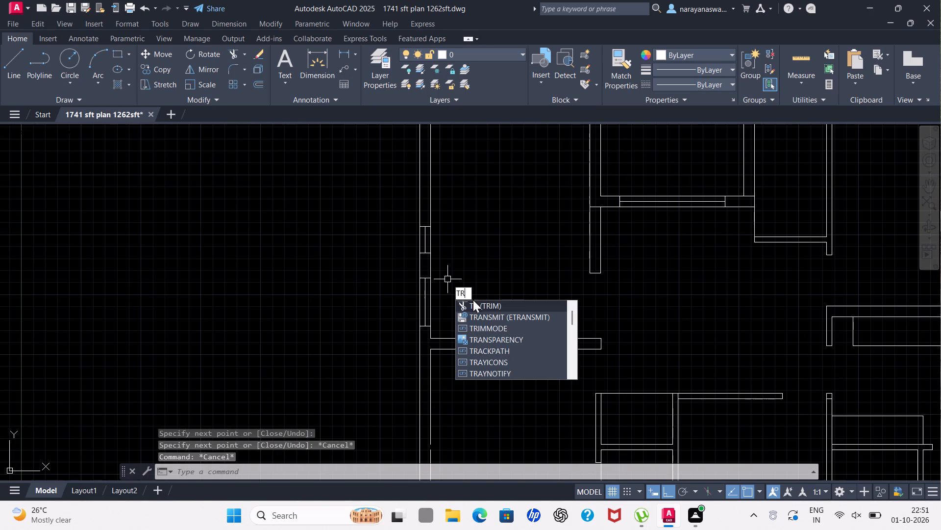
left_click(475, 303)
left_click_drag(475, 302, 373, 296)
scroll(449, 290, "down", 2)
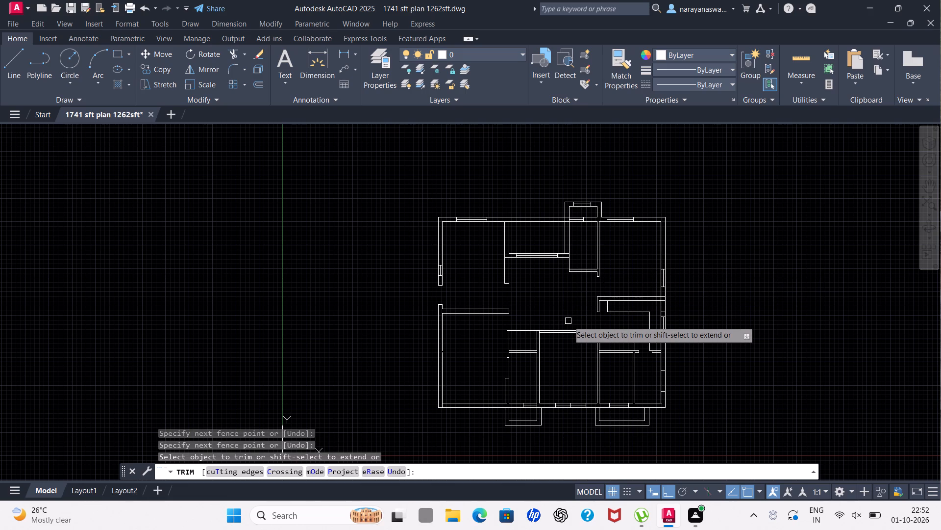
key("Escape")
key("Escape")
Draw a line across the partition between the narrow upper room below the top projection and the top-right room, below the exterior wall.
scroll(568, 321, "down", 1)
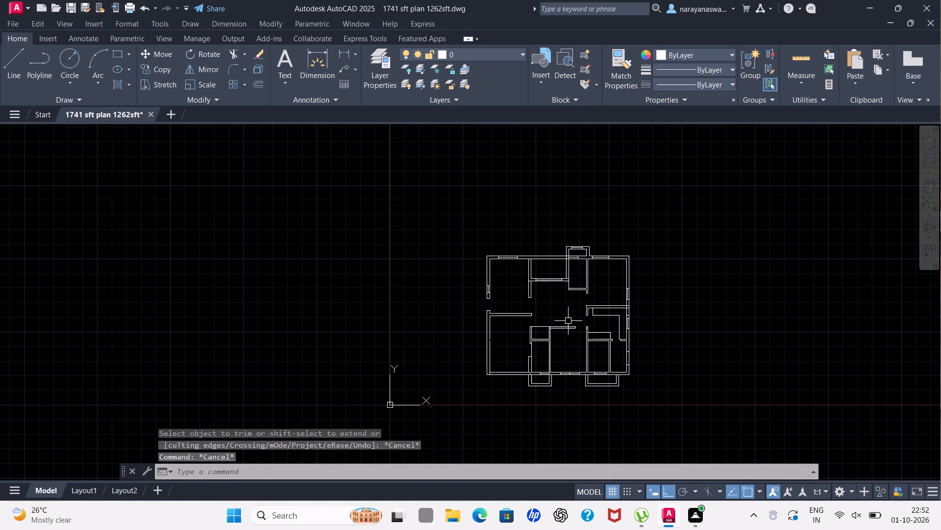
scroll(599, 277, "up", 2)
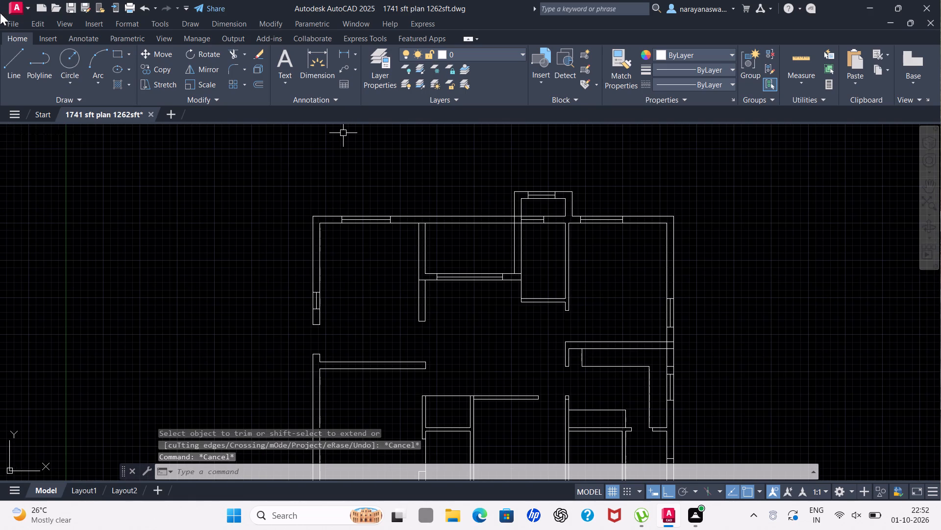
left_click(11, 50)
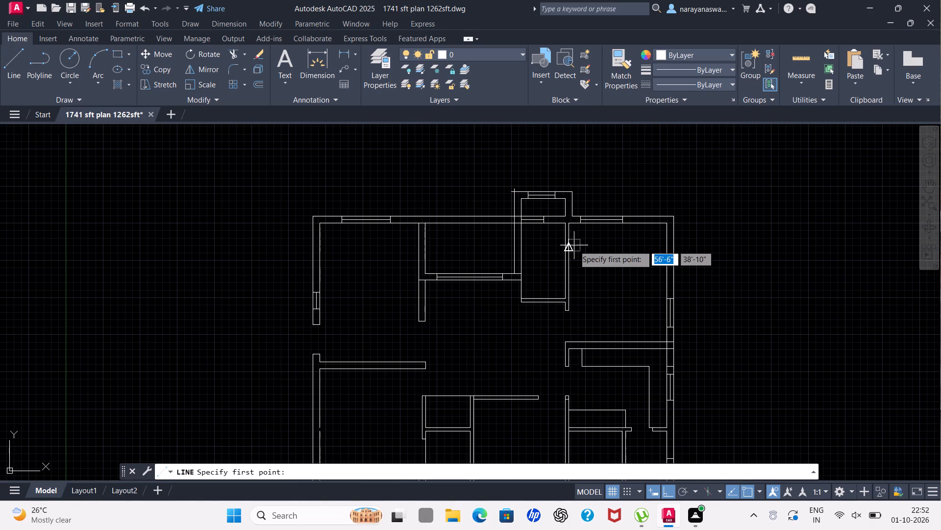
scroll(572, 244, "up", 3)
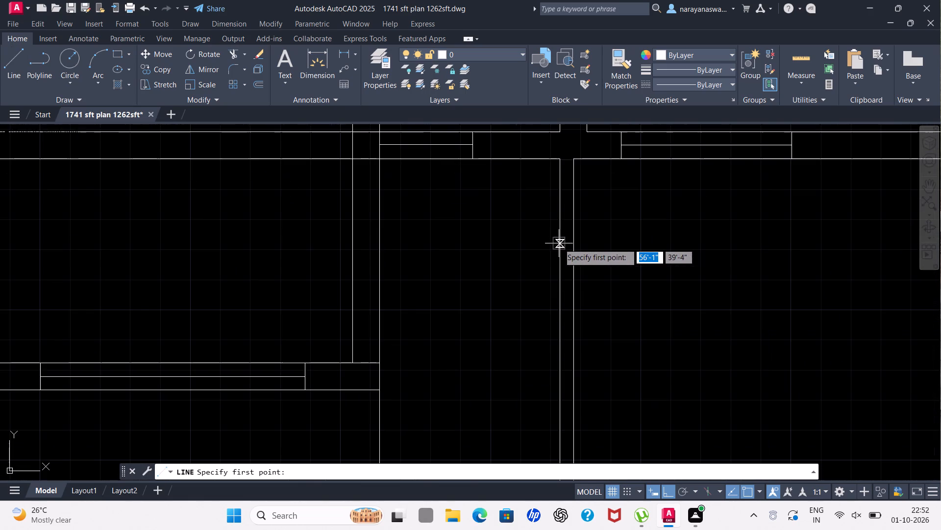
left_click(559, 252)
left_click(571, 253)
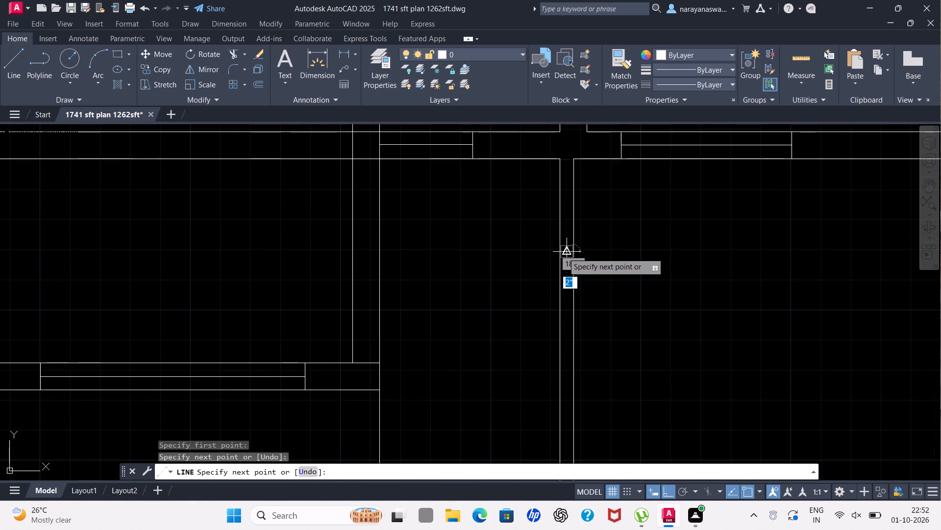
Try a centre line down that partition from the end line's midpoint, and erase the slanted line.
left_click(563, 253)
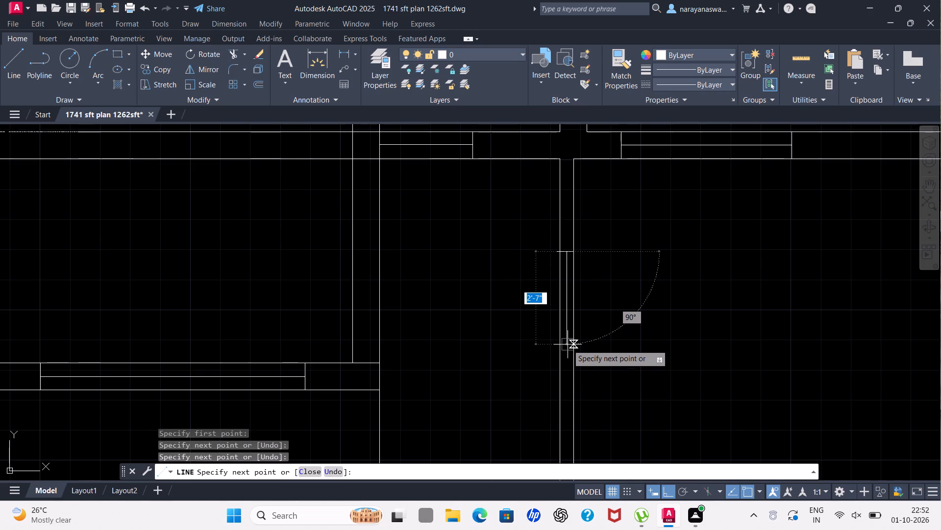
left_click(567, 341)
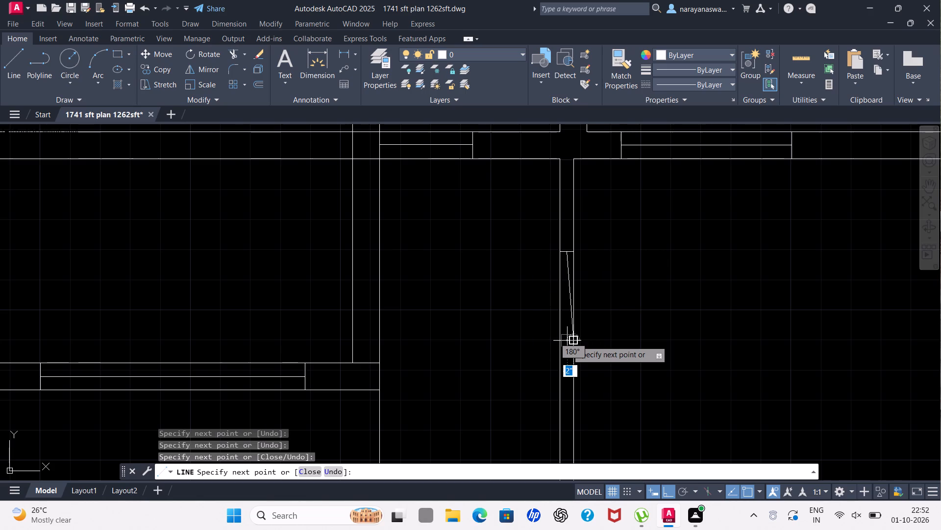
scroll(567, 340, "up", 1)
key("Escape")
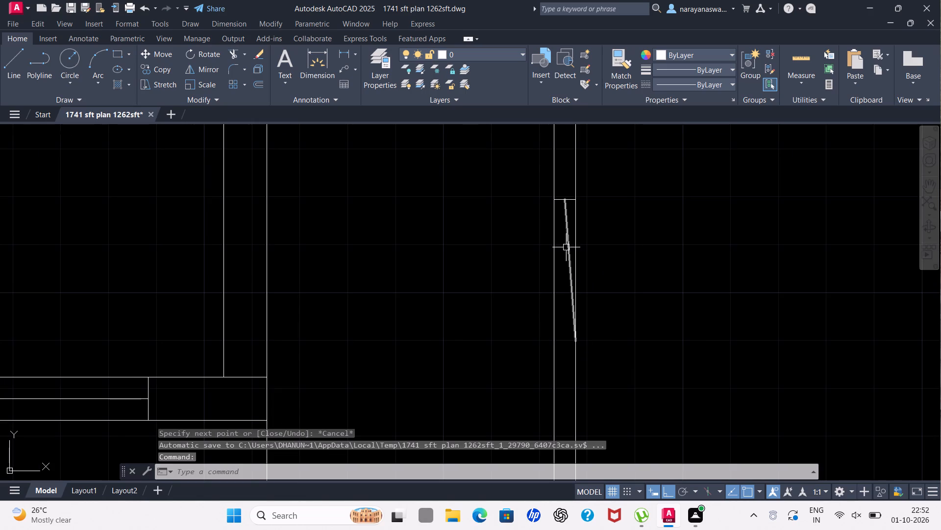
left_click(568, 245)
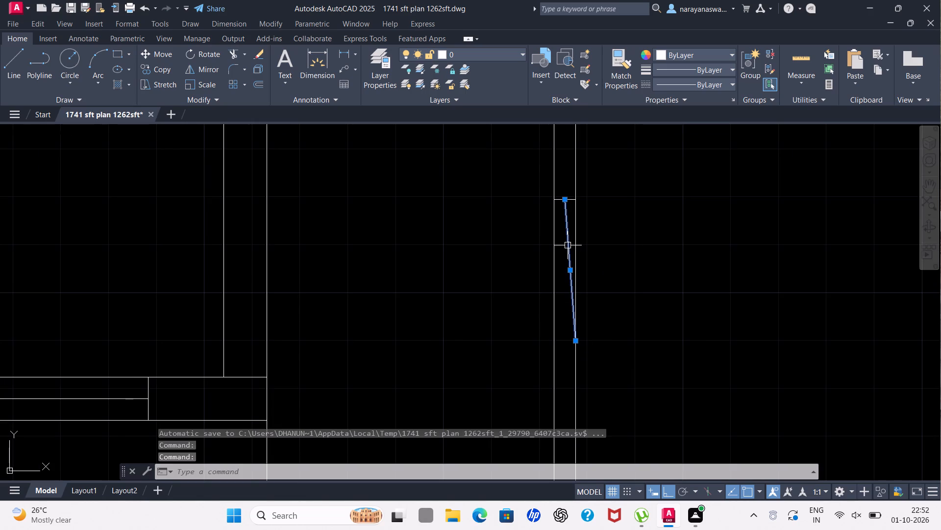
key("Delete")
Draw a centre line about 2'-6" down from the end line's midpoint and close it with a lower end line across the partition.
left_click(14, 59)
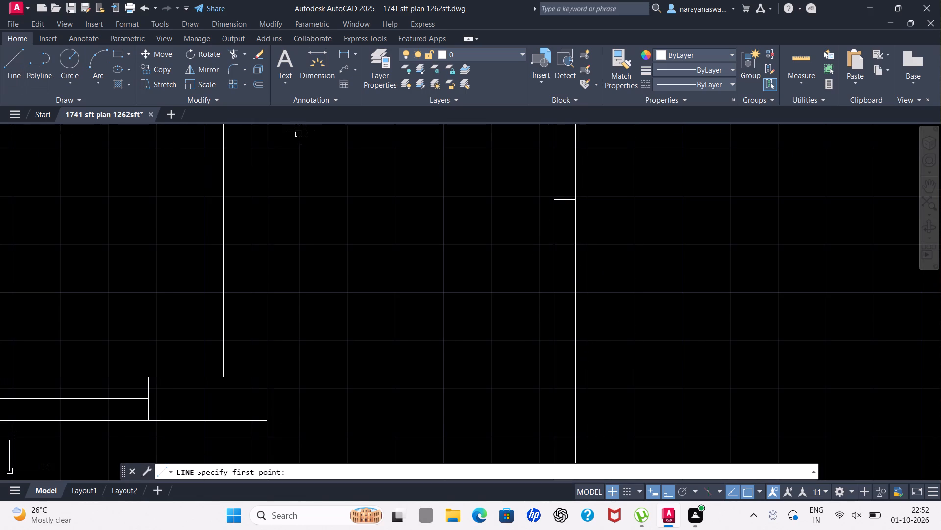
left_click(565, 203)
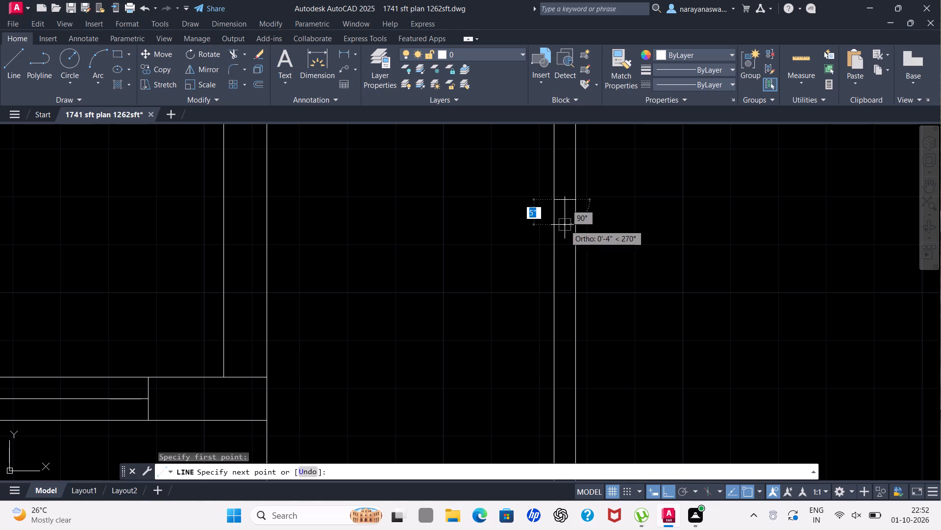
left_click(566, 342)
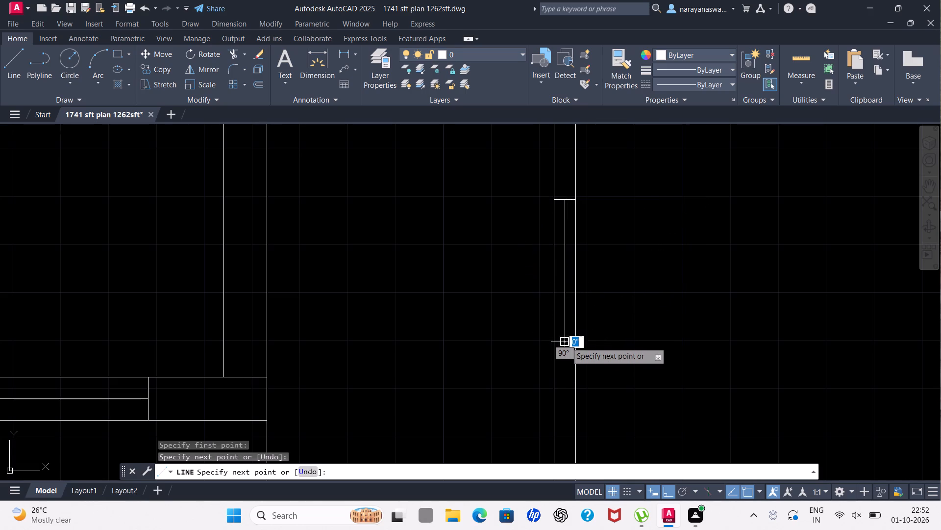
scroll(551, 342, "up", 3)
left_click(556, 343)
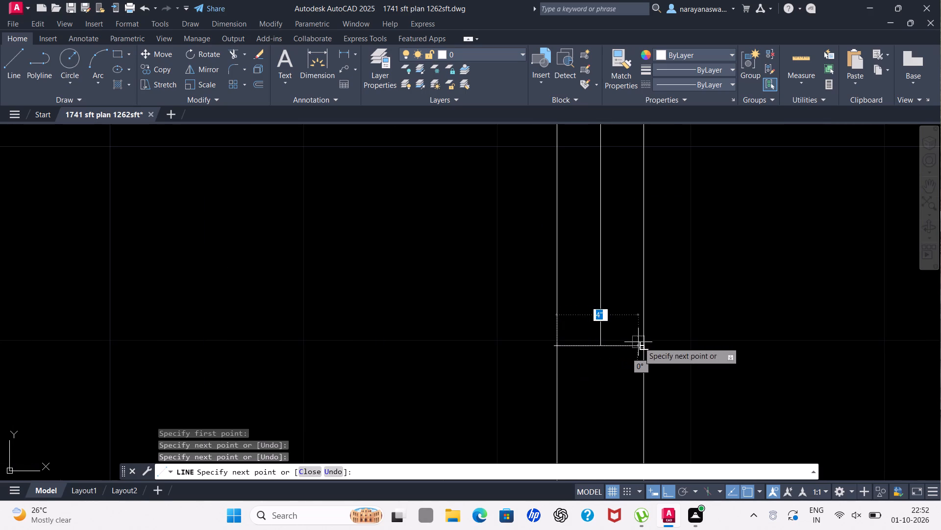
left_click(640, 343)
key("Escape")
Draw a line across the partition between the bottom-centre room and the room to its right, below the horizontal wall junction.
scroll(644, 342, "down", 3)
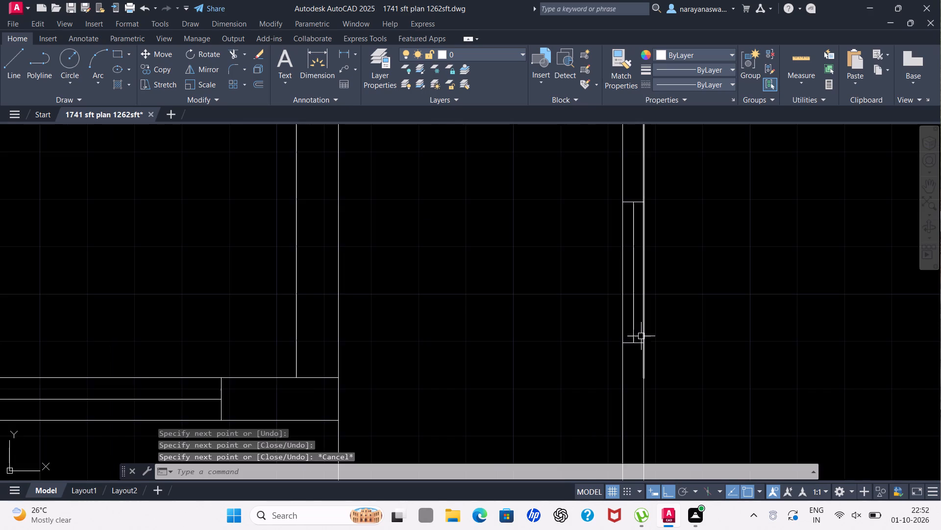
scroll(645, 327, "down", 5)
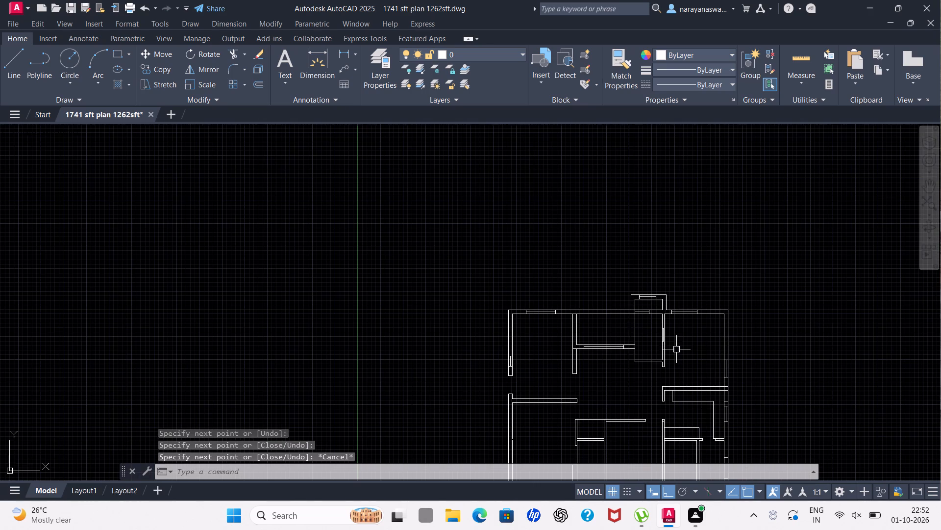
scroll(682, 349, "down", 1)
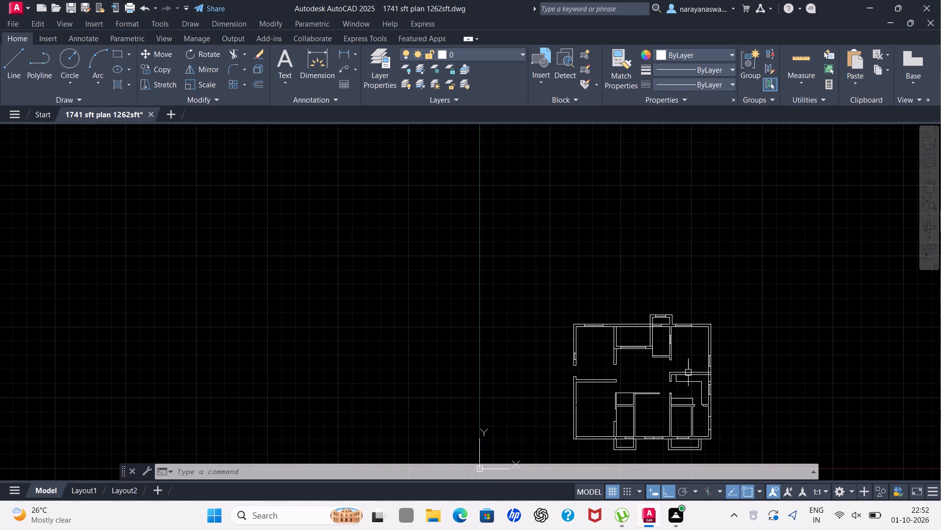
scroll(689, 371, "down", 2)
scroll(690, 389, "up", 5)
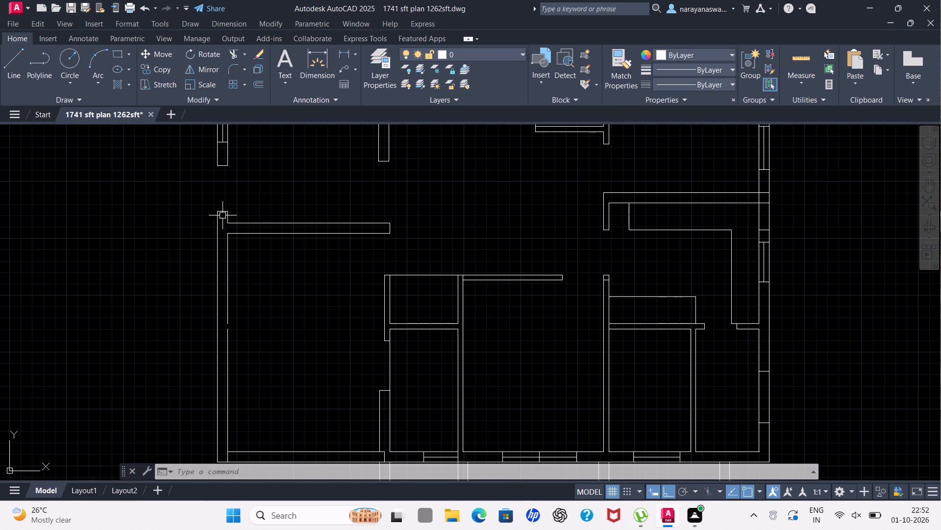
left_click(6, 55)
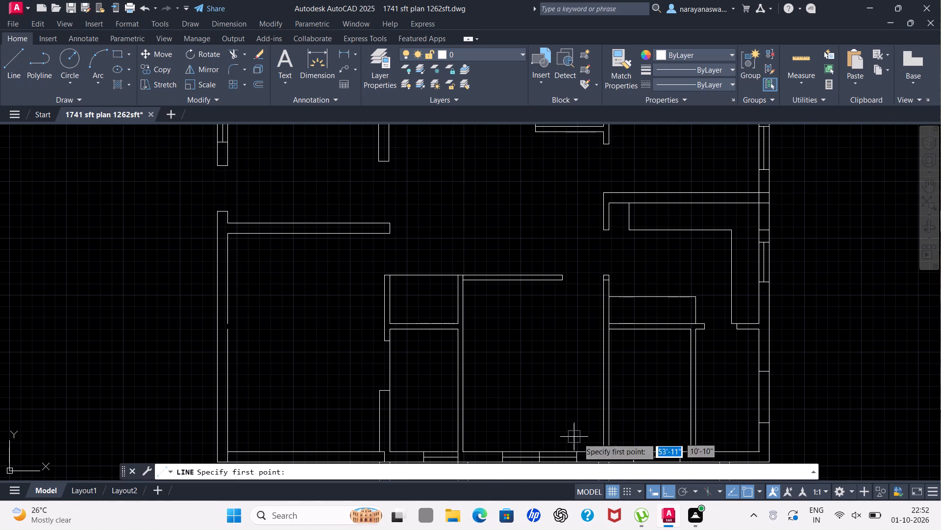
scroll(613, 407, "up", 1)
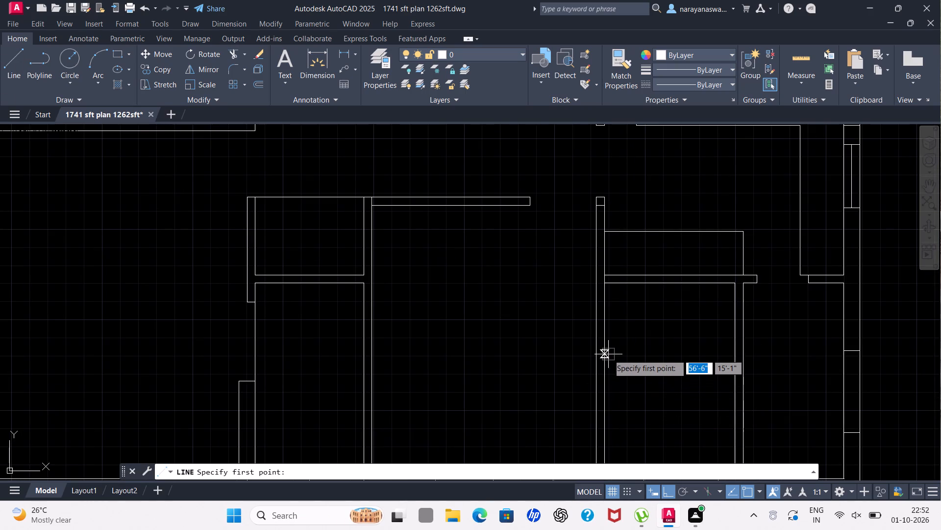
left_click_drag(594, 334, 601, 334)
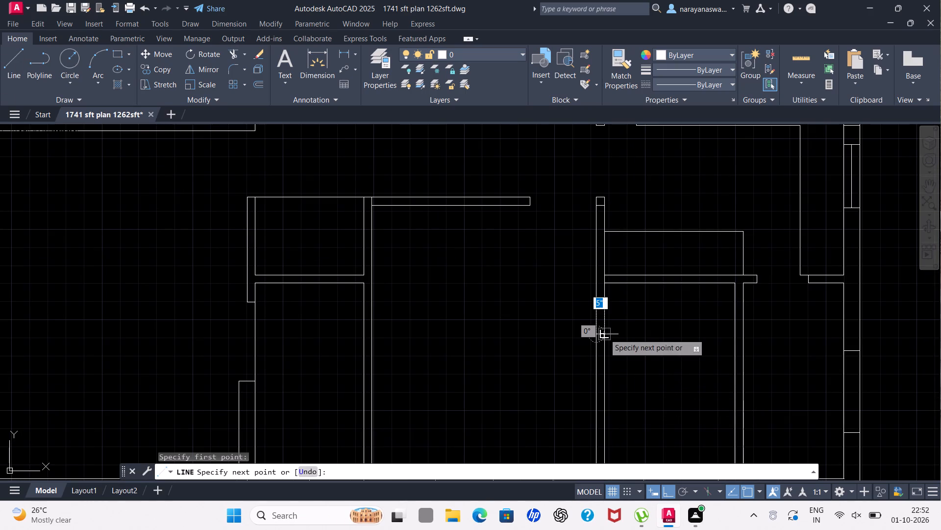
left_click(606, 334)
Draw a centre line about 2'-4" down from the end line's midpoint and close it with a lower end line across this partition.
scroll(596, 336, "up", 4)
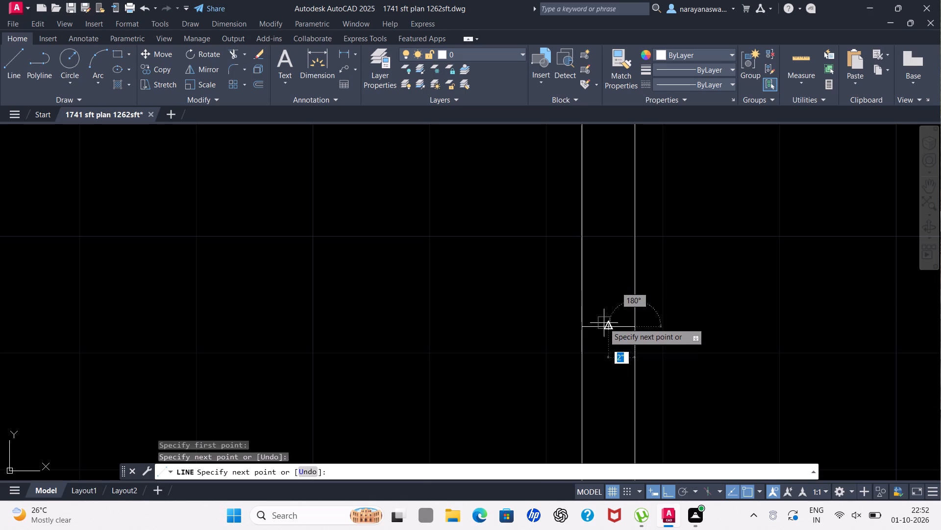
left_click(611, 327)
scroll(613, 390, "down", 4)
scroll(615, 428, "up", 3)
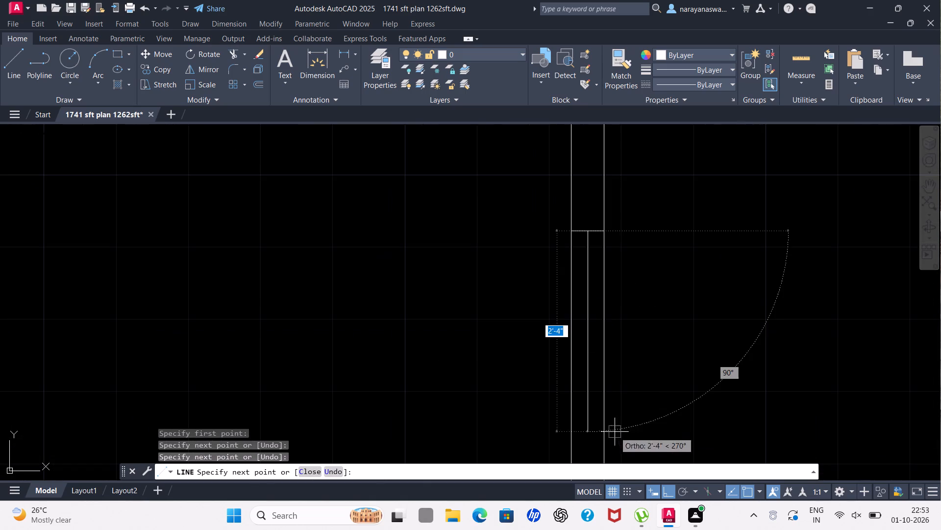
scroll(590, 419, "down", 1)
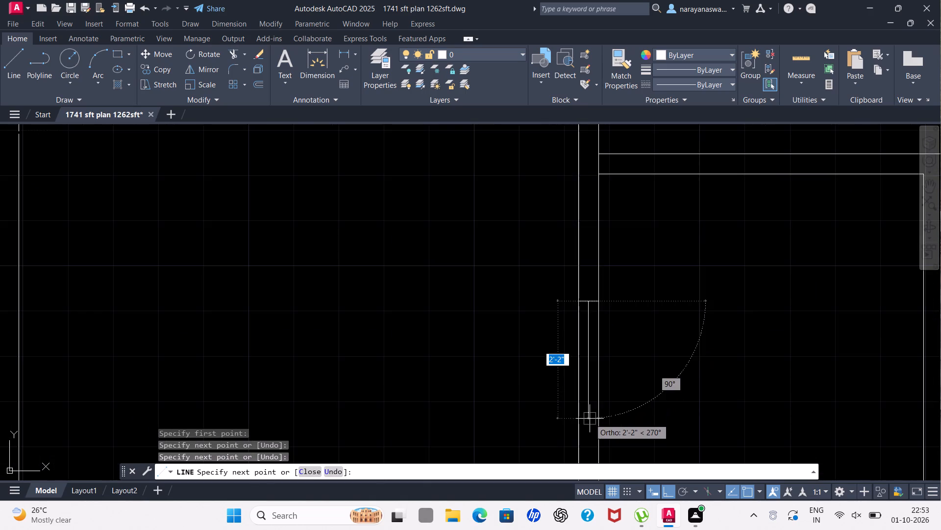
scroll(589, 429, "up", 2)
left_click(588, 430)
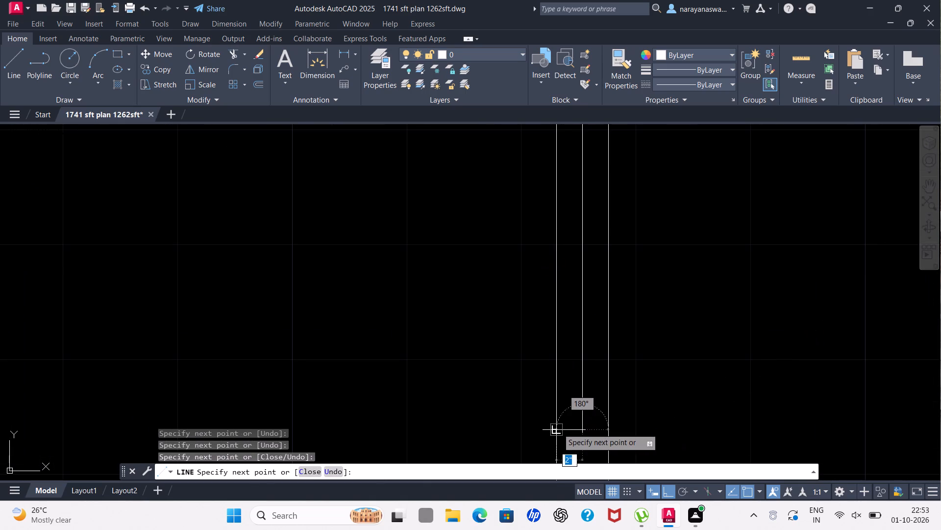
left_click(558, 428)
left_click(612, 424)
key("Escape")
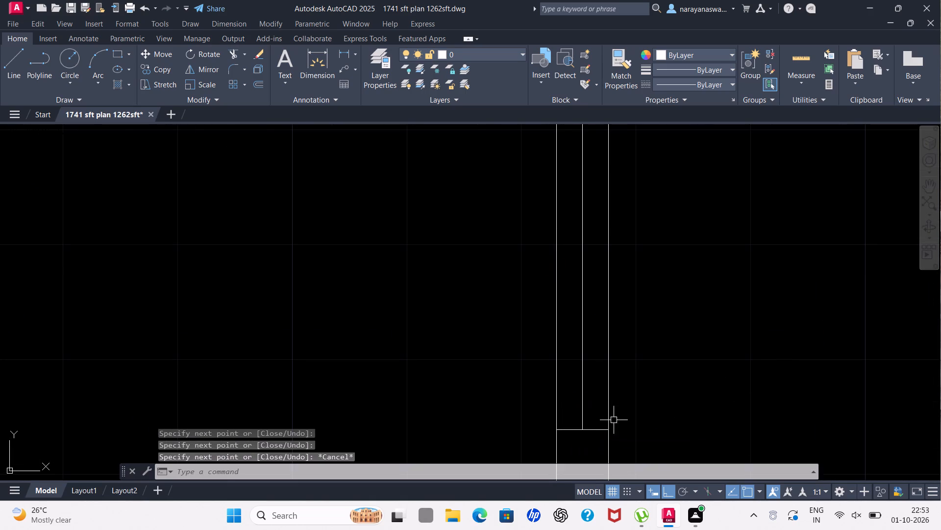
Trim the wall lines and centre line between the end lines to open a doorway in the bottom-centre room's right partition.
scroll(614, 420, "down", 3)
type("tr")
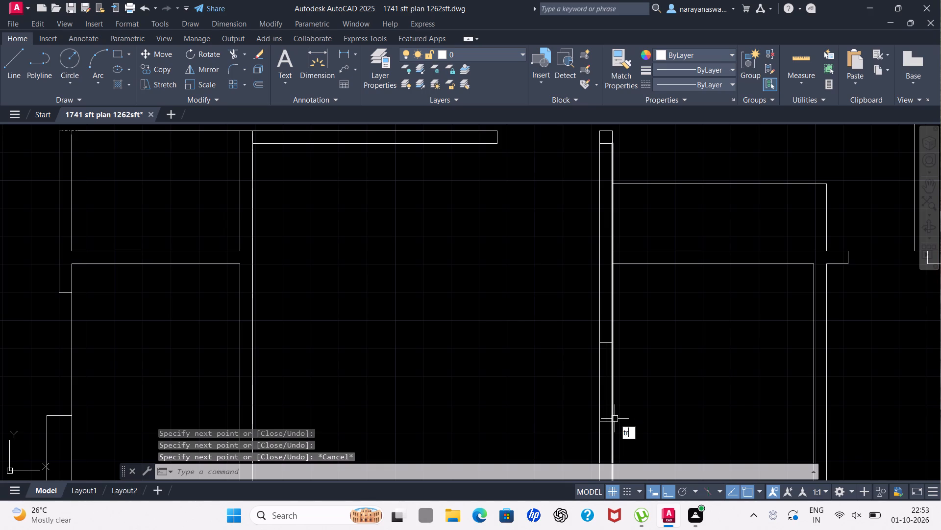
left_click(666, 353)
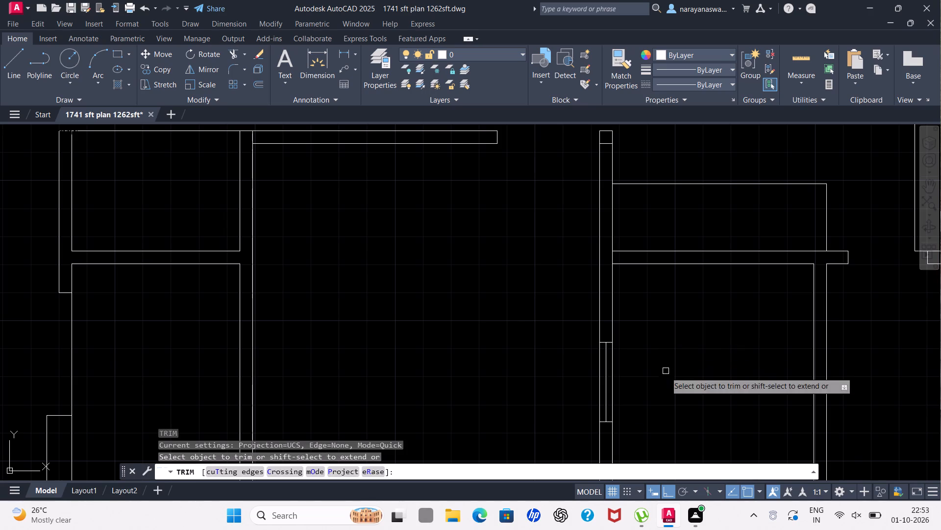
left_click_drag(666, 372, 550, 405)
Trim the wall lines and centre line between the end lines to open a doorway between the narrow upper room and the top-right room.
scroll(586, 252, "down", 2)
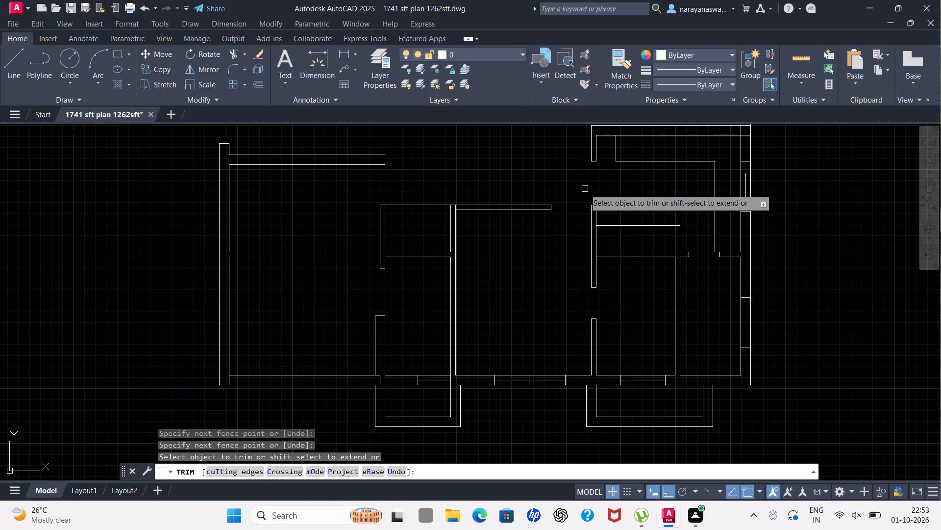
scroll(585, 189, "up", 1)
scroll(586, 204, "down", 4)
scroll(591, 179, "up", 2)
scroll(591, 178, "down", 2)
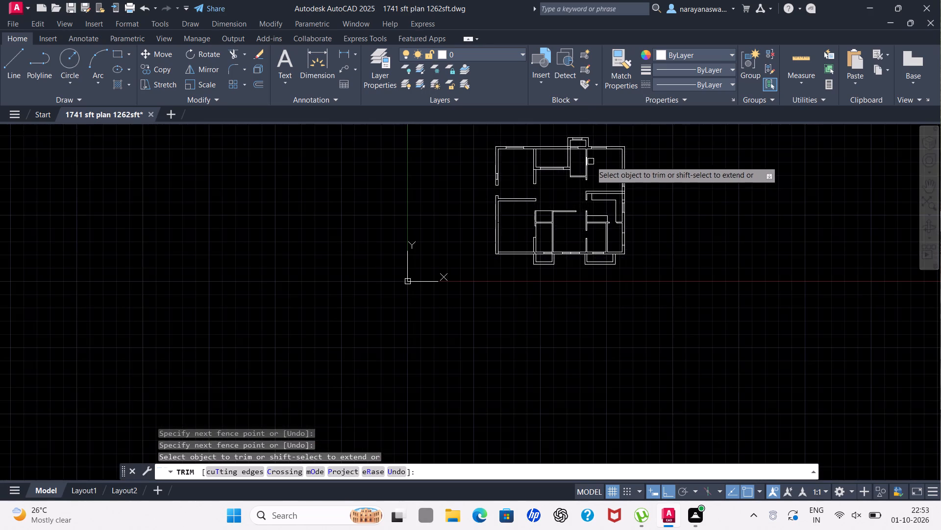
scroll(591, 160, "up", 3)
left_click_drag(591, 160, 543, 169)
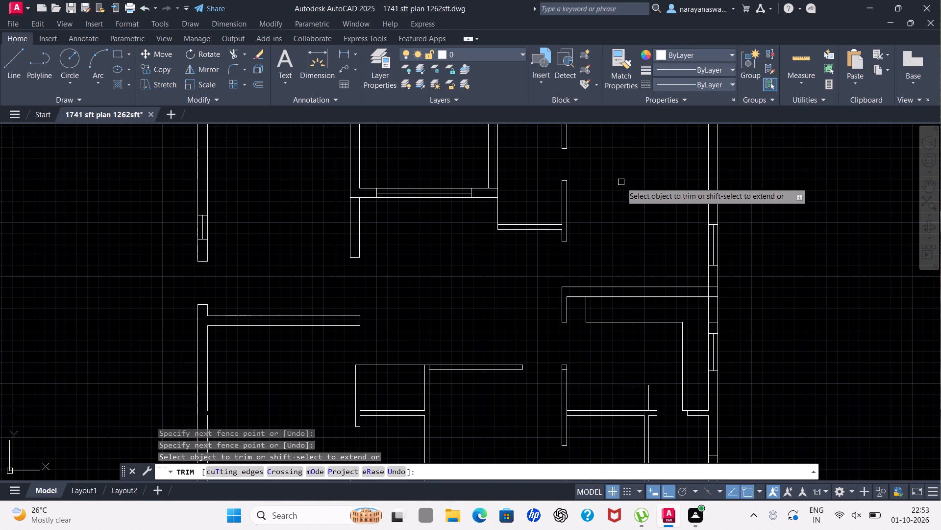
Save the drawing.
key("ctrl+s")
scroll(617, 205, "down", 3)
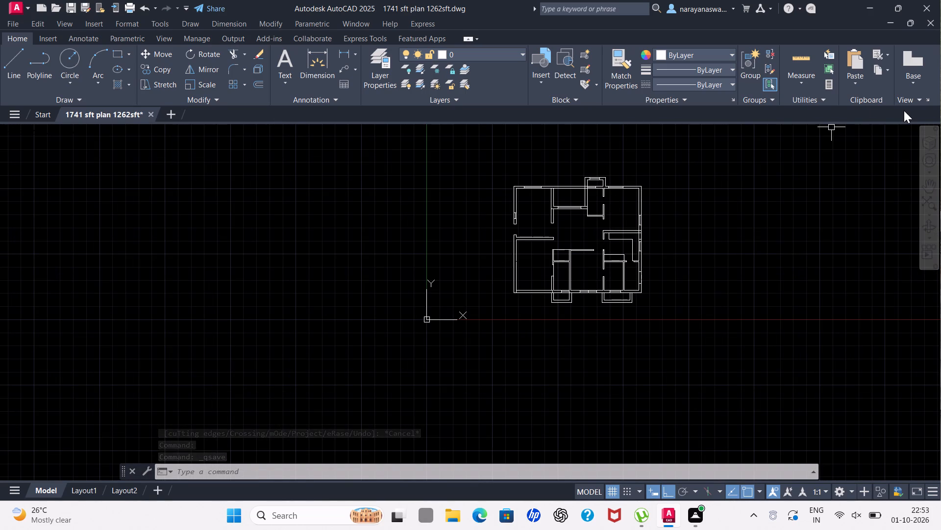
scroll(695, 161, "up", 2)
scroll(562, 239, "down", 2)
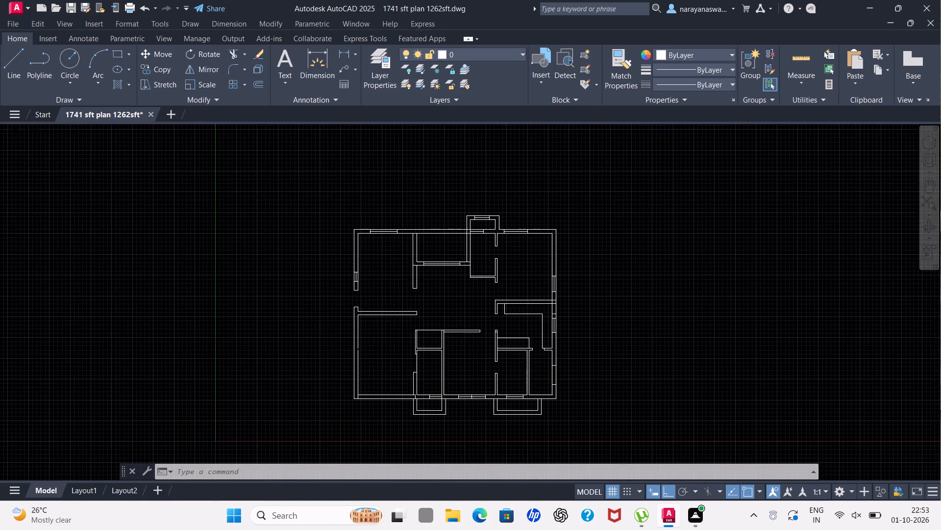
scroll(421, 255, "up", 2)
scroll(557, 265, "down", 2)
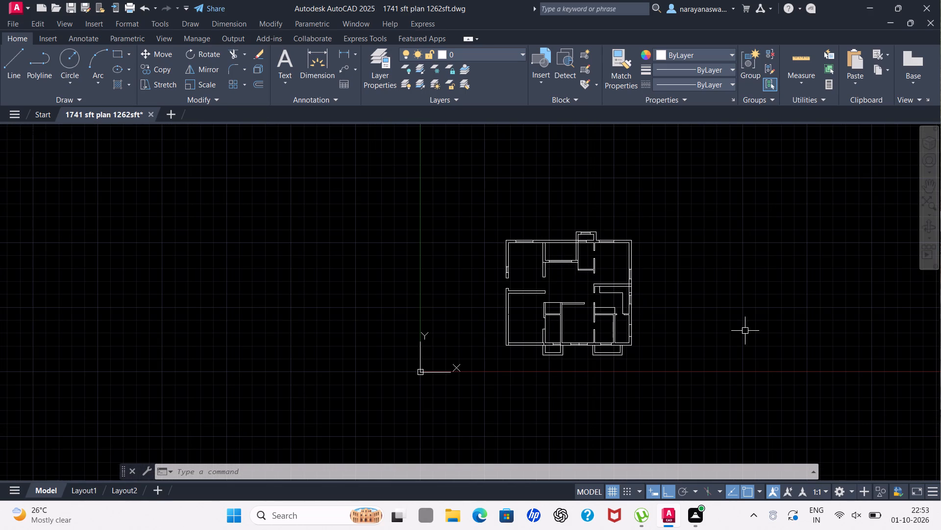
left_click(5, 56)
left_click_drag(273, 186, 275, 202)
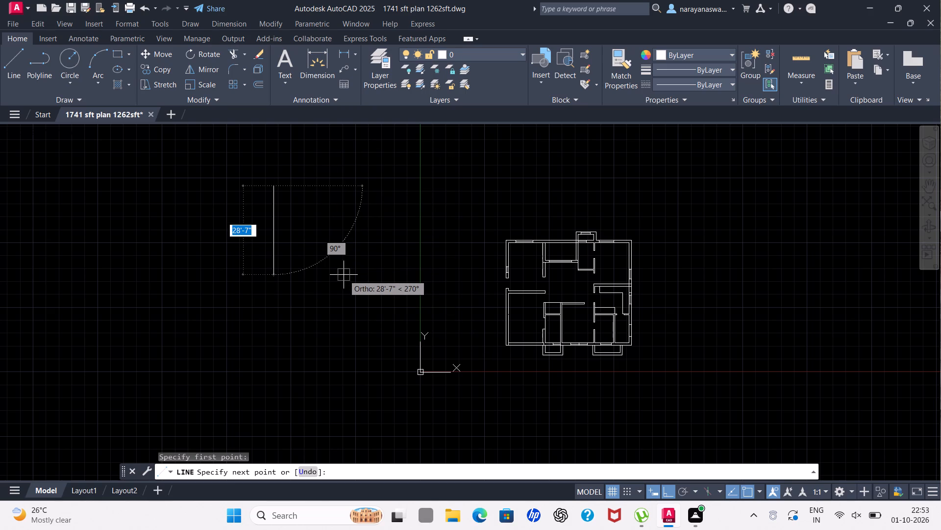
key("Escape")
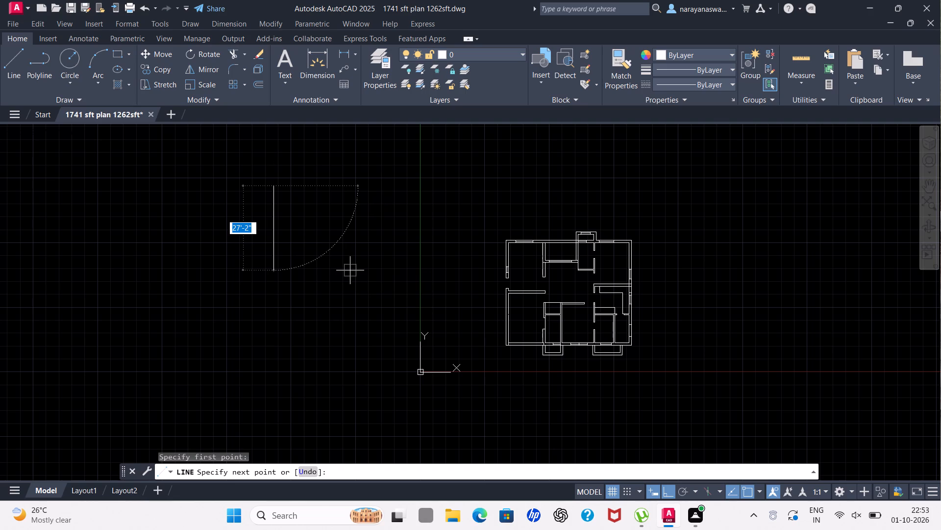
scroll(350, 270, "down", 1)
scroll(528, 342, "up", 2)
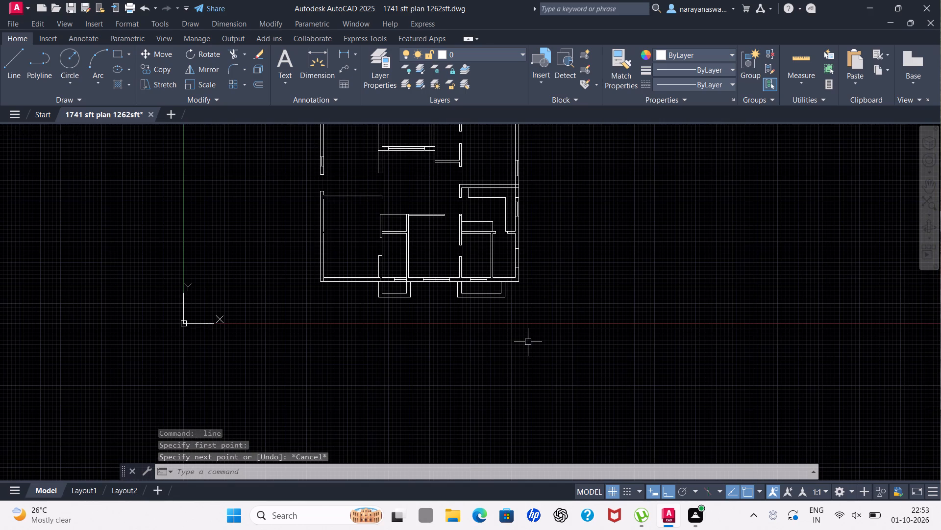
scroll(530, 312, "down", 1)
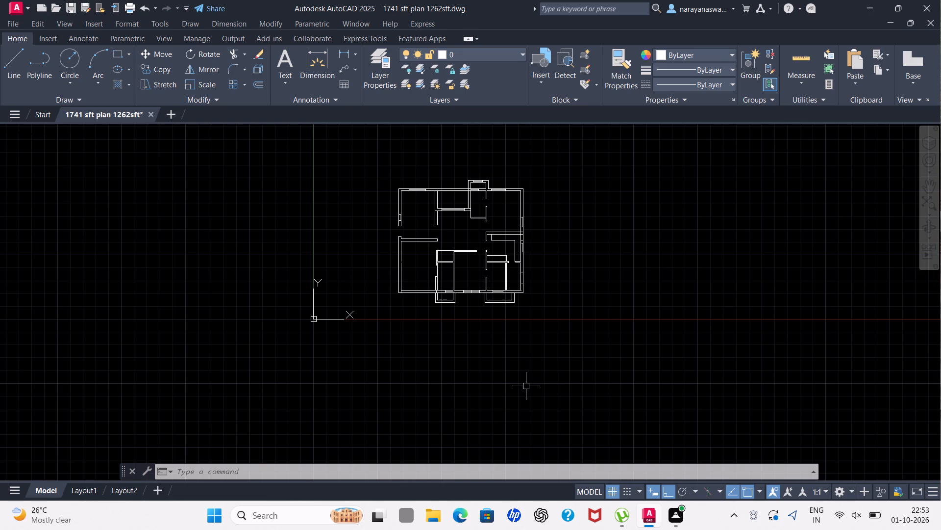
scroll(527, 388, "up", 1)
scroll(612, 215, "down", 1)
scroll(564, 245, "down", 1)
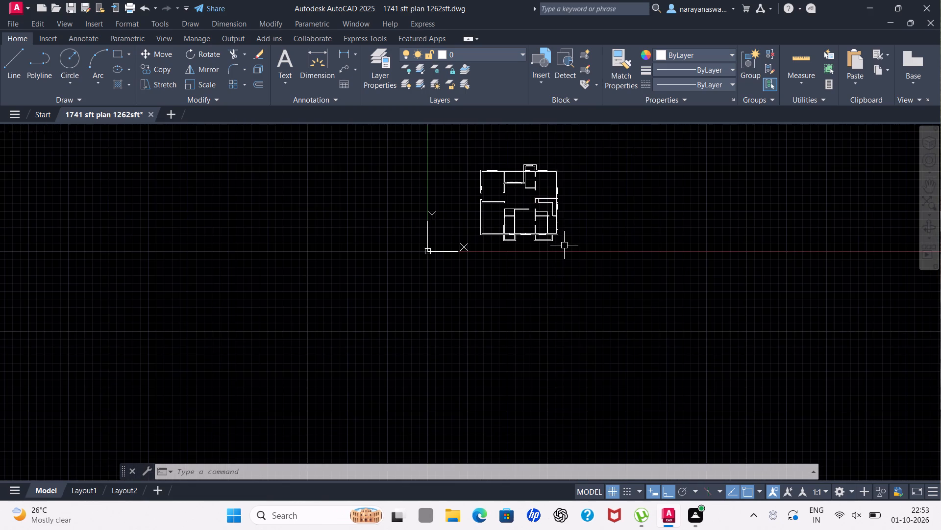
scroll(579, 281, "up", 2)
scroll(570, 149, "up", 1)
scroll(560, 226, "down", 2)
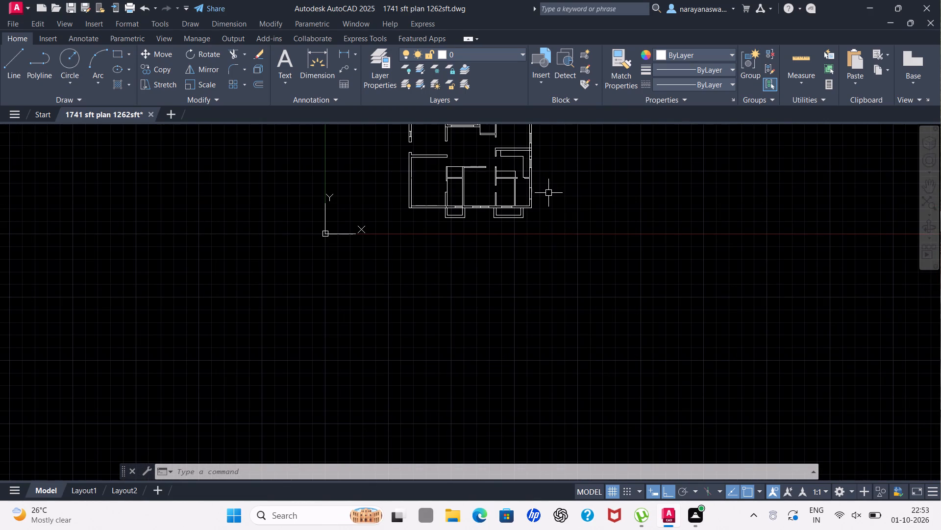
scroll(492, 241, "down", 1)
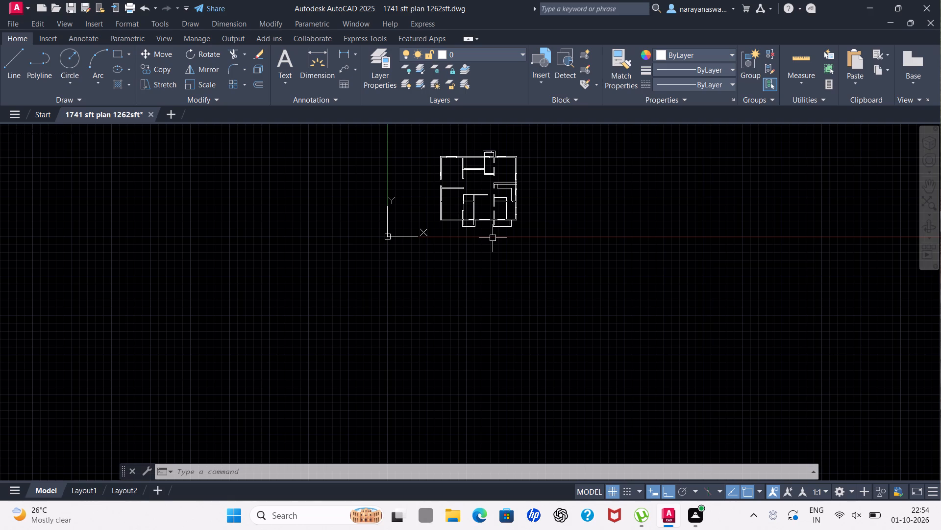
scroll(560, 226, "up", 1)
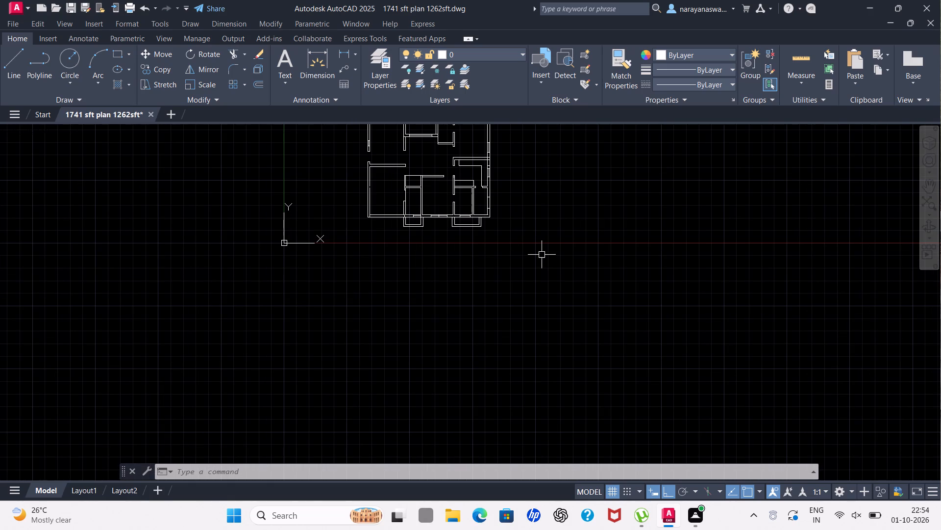
Draw a vertical line about 15' down from the floor plan's bottom-left outer corner, continuing the left exterior wall's outer face.
left_click(8, 64)
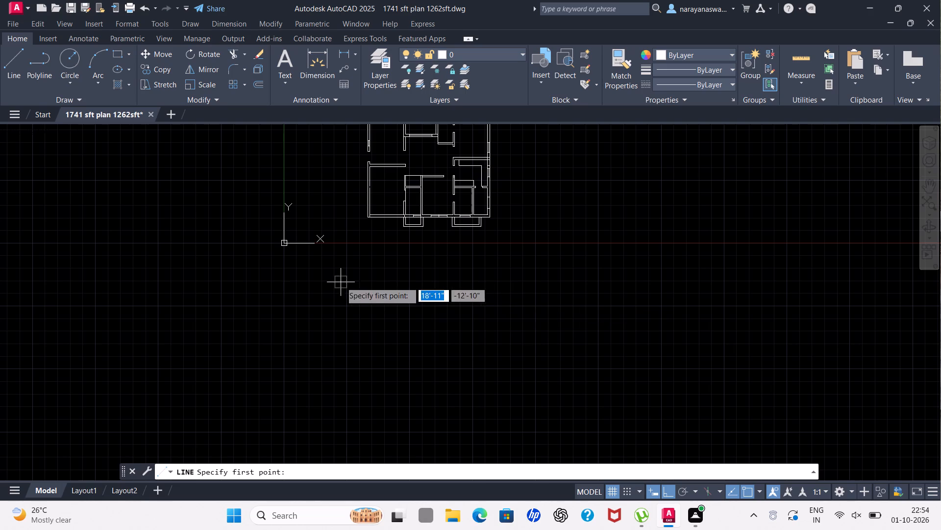
scroll(367, 216, "up", 3)
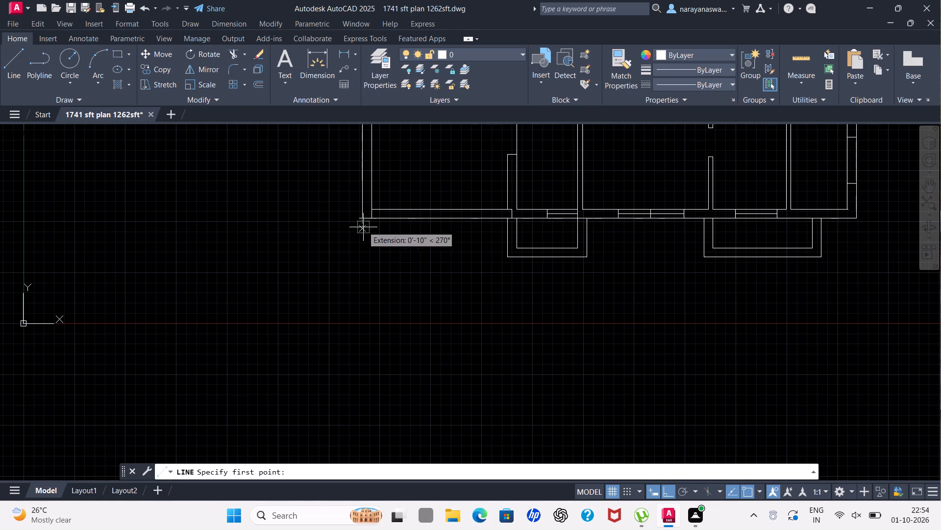
left_click(361, 221)
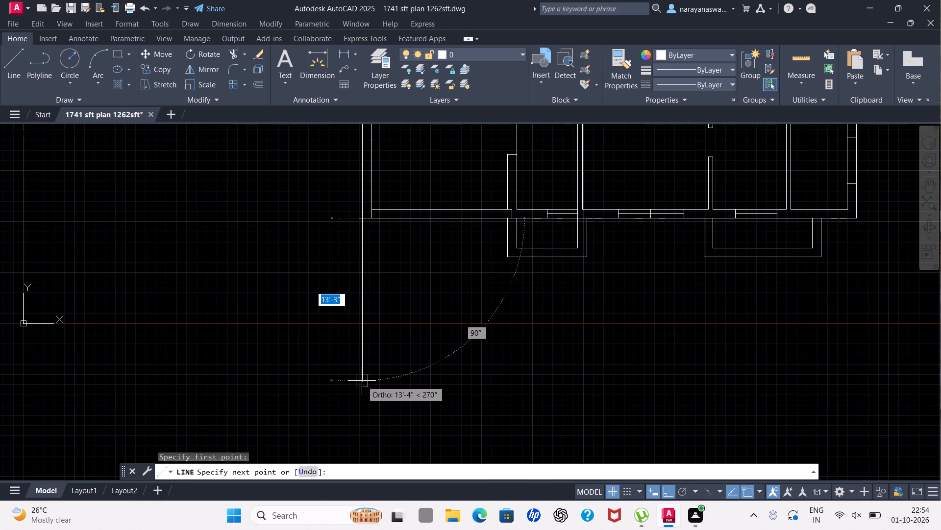
left_click(362, 407)
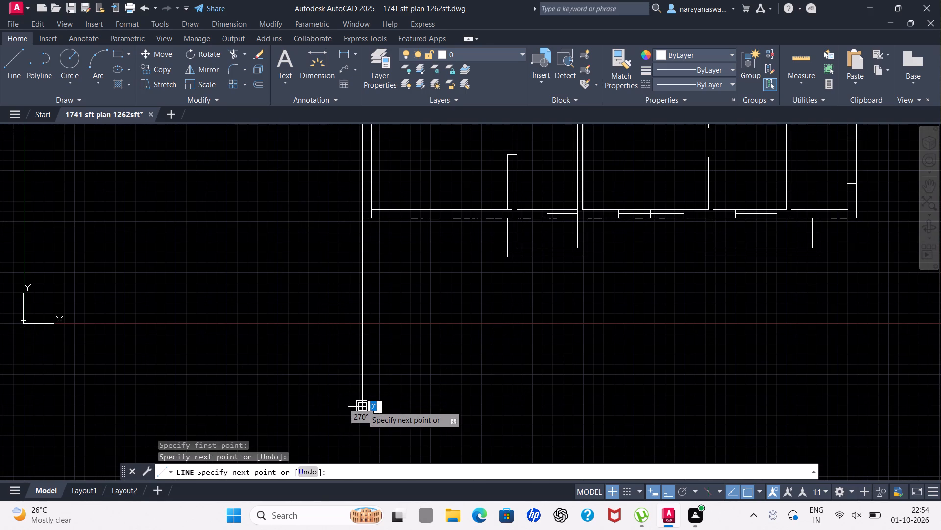
key("Escape")
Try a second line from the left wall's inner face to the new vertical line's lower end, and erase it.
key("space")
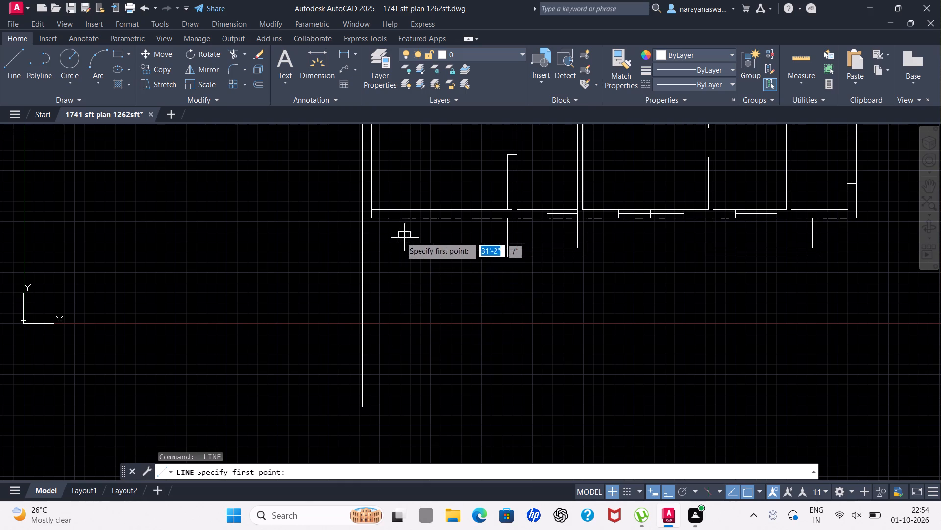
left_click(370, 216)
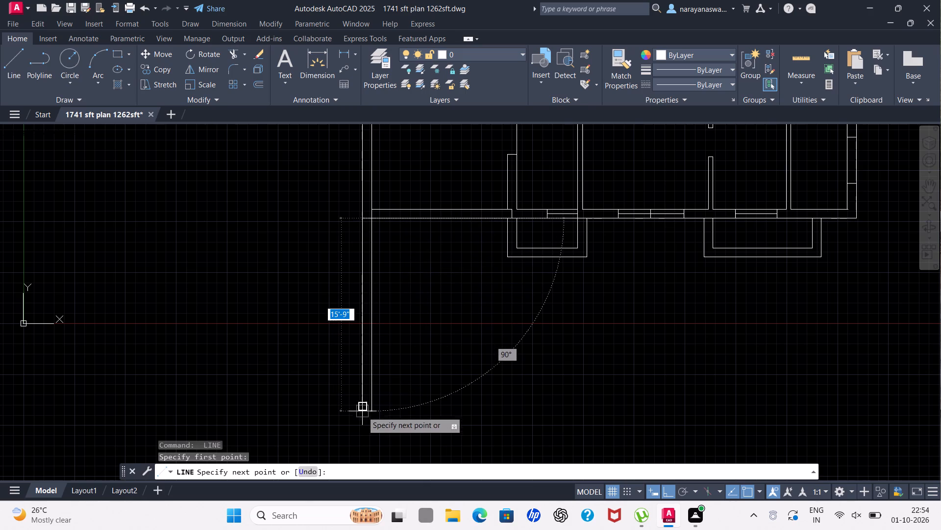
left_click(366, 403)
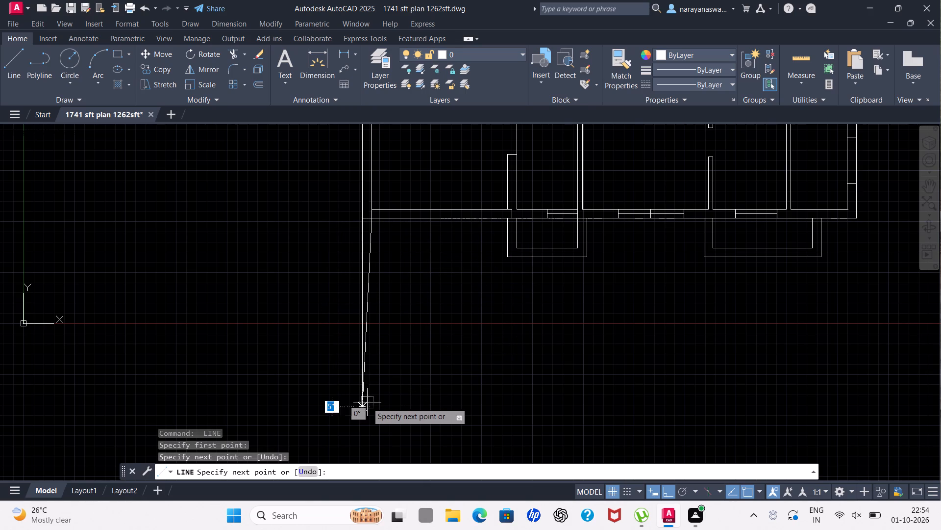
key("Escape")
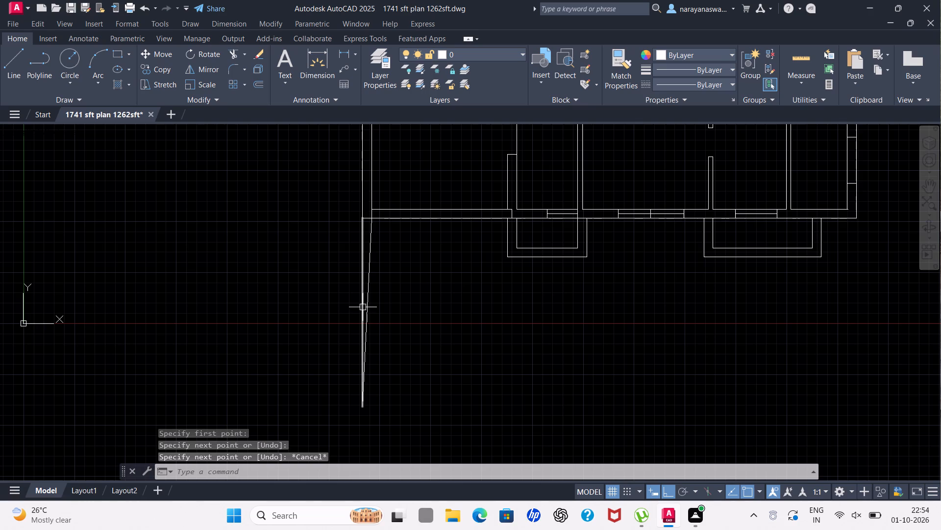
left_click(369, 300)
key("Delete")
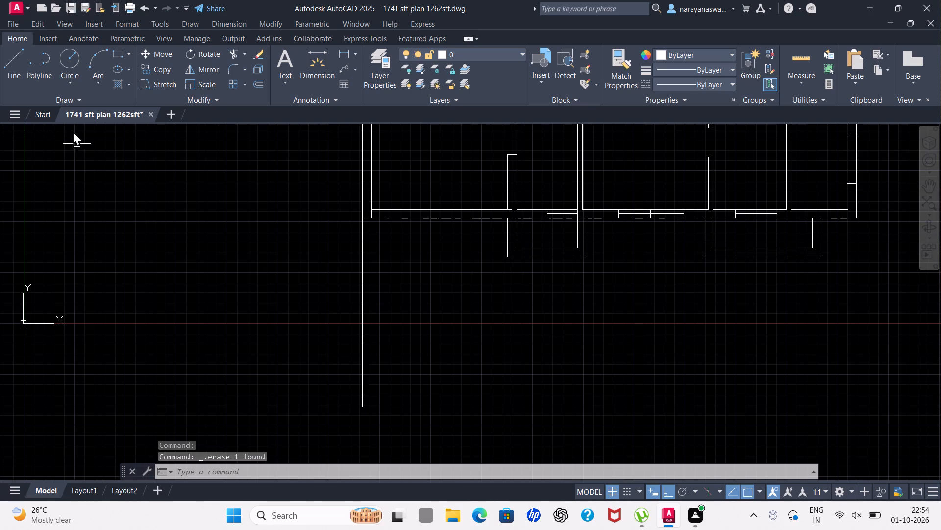
Draw the inner wall line 14' down from the left wall's inner face and horizontally across to align with the right exterior wall.
left_click(20, 66)
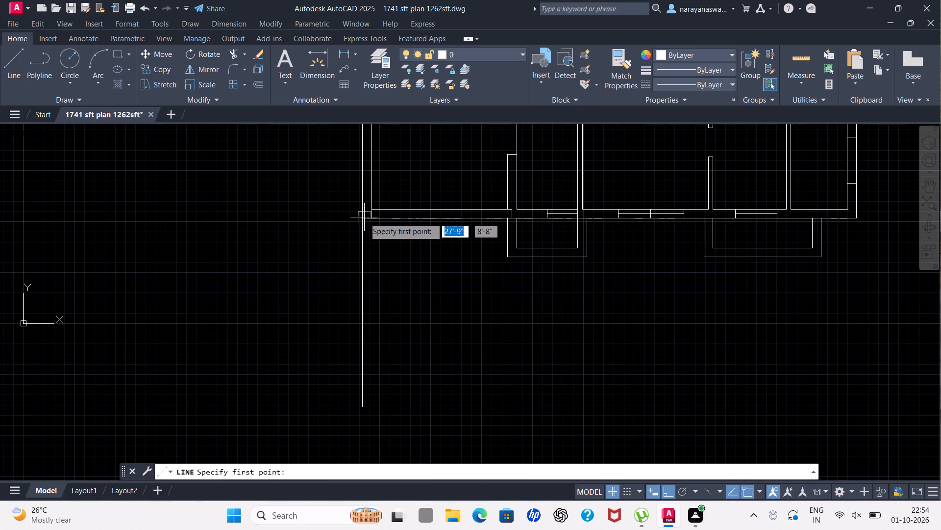
left_click(371, 217)
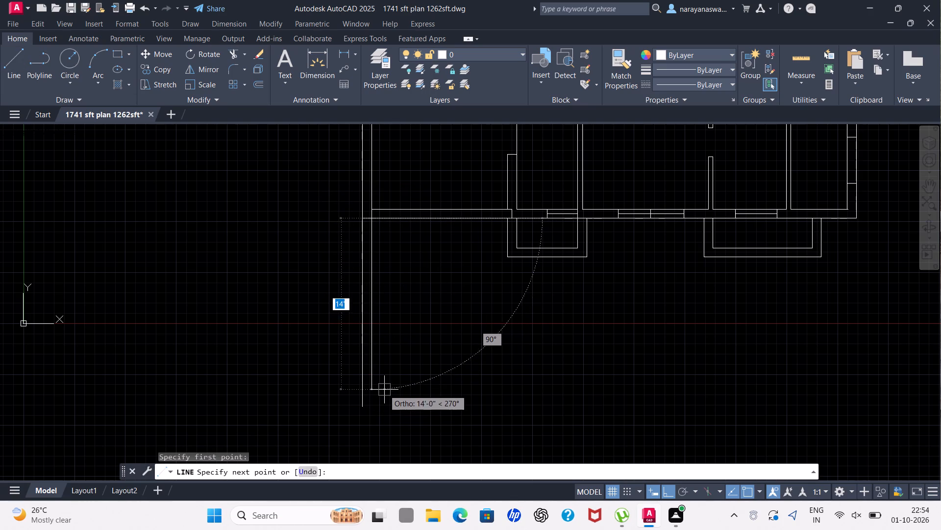
left_click(384, 390)
scroll(846, 375, "down", 1)
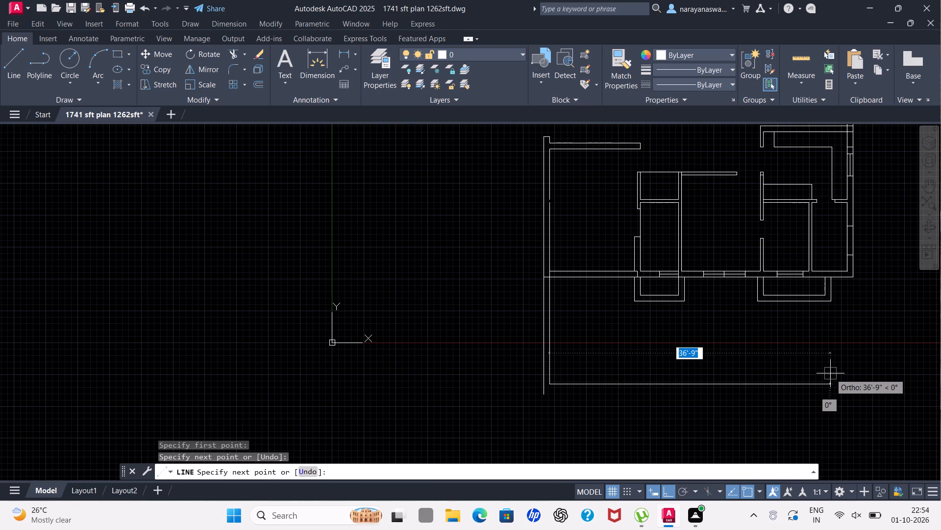
left_click(852, 372)
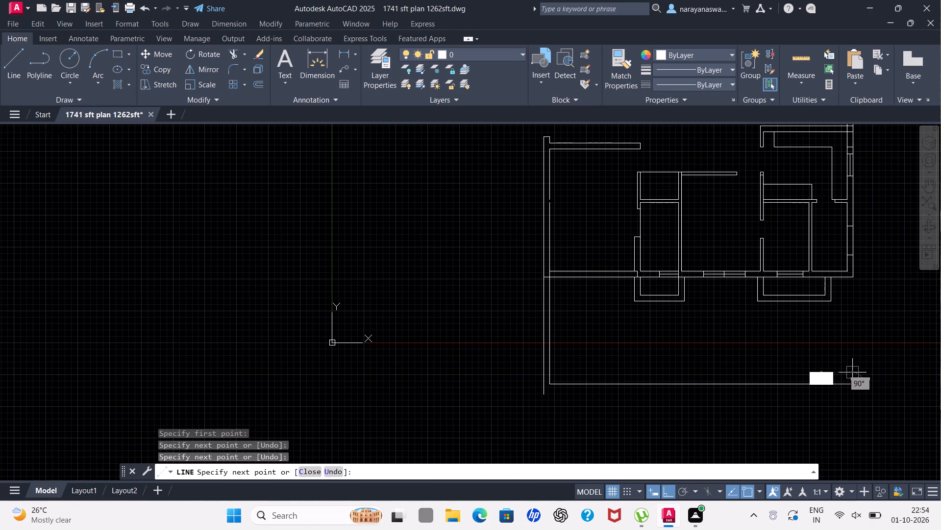
key("Escape")
scroll(853, 372, "down", 3)
scroll(859, 402, "up", 2)
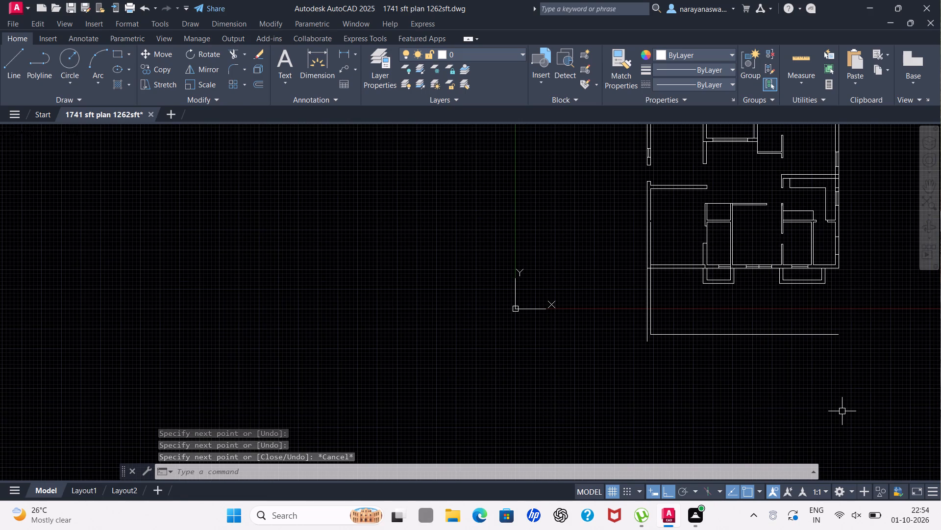
Offset the new bottom horizontal line 9" downward to form the lower wall.
type("og")
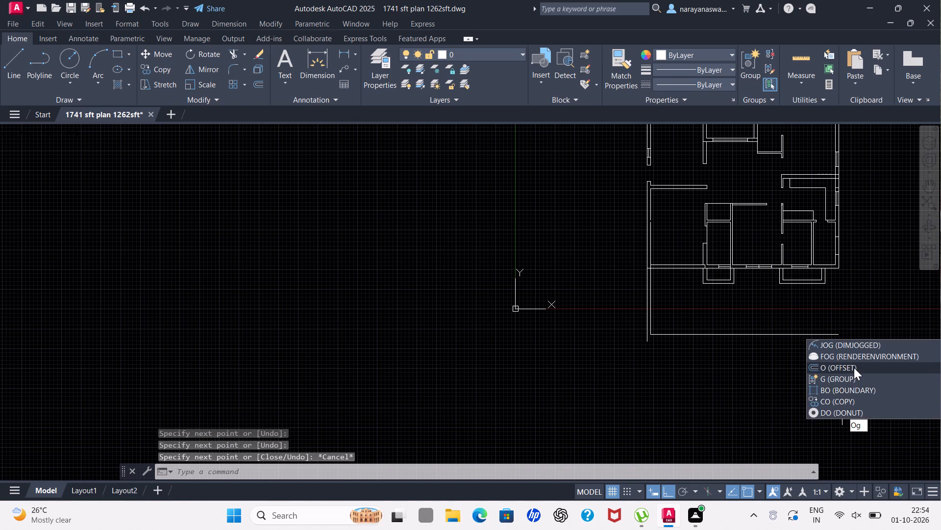
key("Escape")
type("of")
left_click(881, 396)
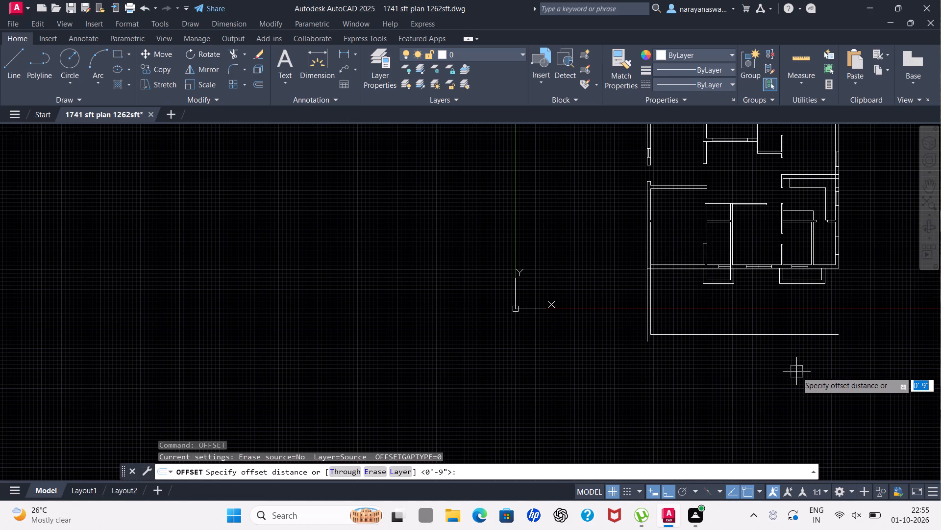
key("9")
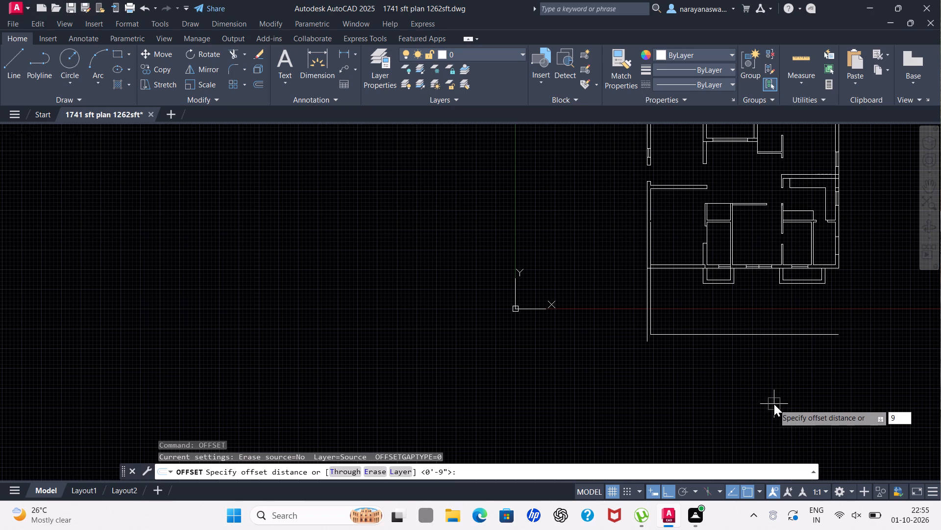
key("shift+quotedbl")
key("Return")
left_click(770, 336)
left_click(770, 368)
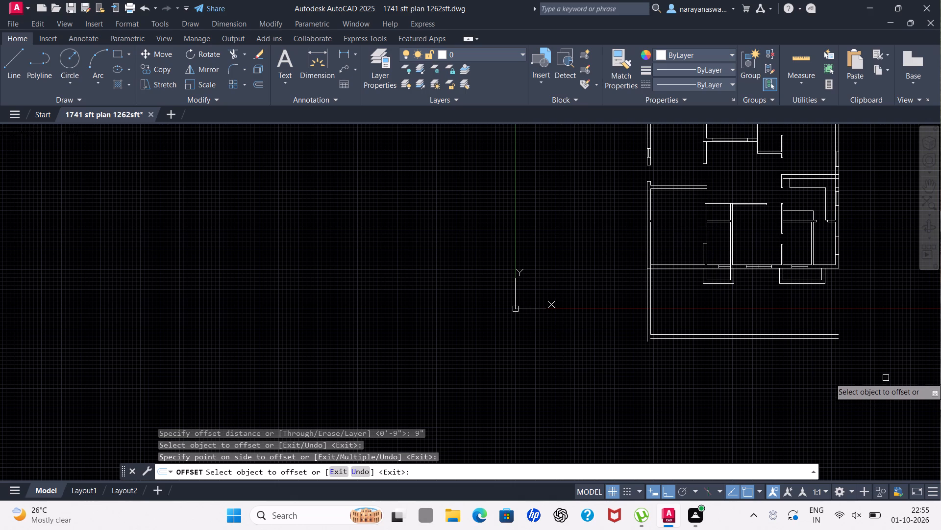
scroll(886, 376, "down", 1)
scroll(886, 377, "up", 3)
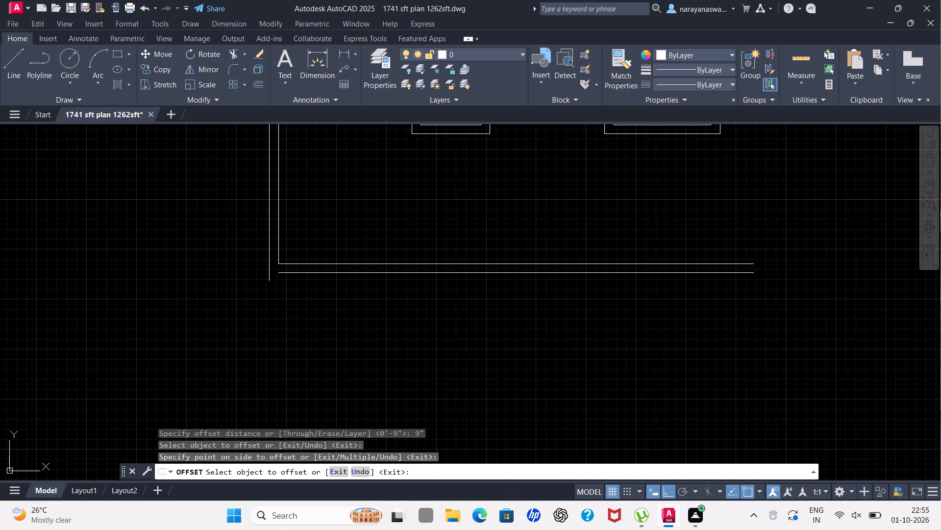
key("Escape")
From the left outer line's lower end, draw an outline about 13'-4" down, about 9'-7" right, and up to the lower wall's outer line.
scroll(884, 383, "down", 2)
scroll(884, 383, "up", 2)
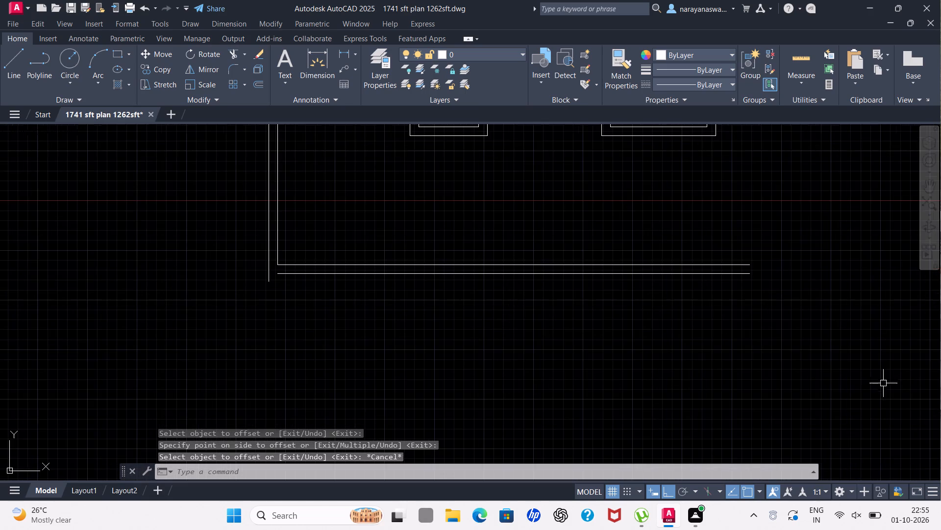
scroll(797, 364, "down", 3)
scroll(769, 390, "up", 2)
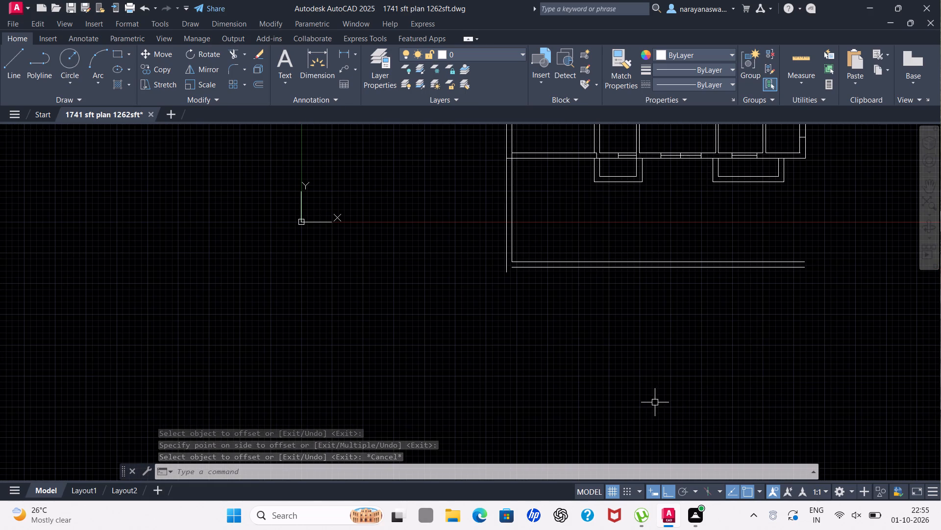
scroll(654, 393, "up", 1)
scroll(651, 391, "down", 1)
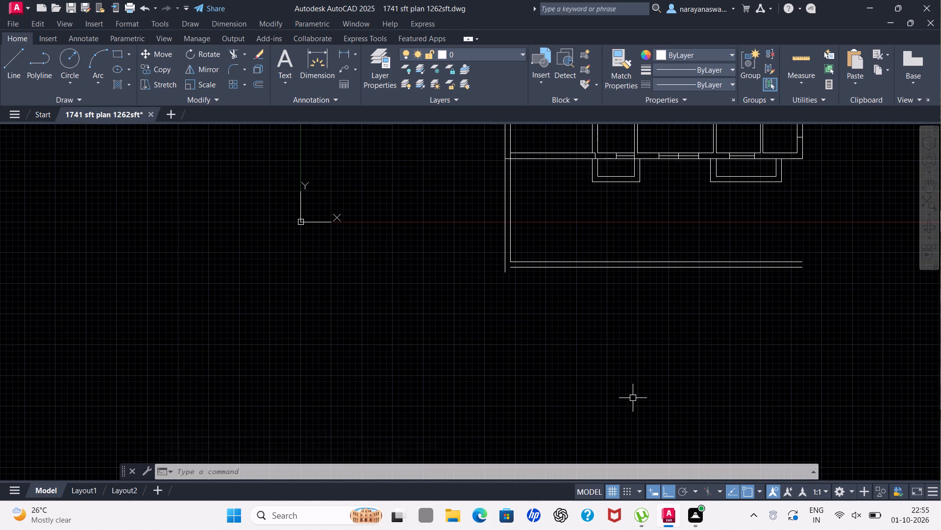
left_click(9, 63)
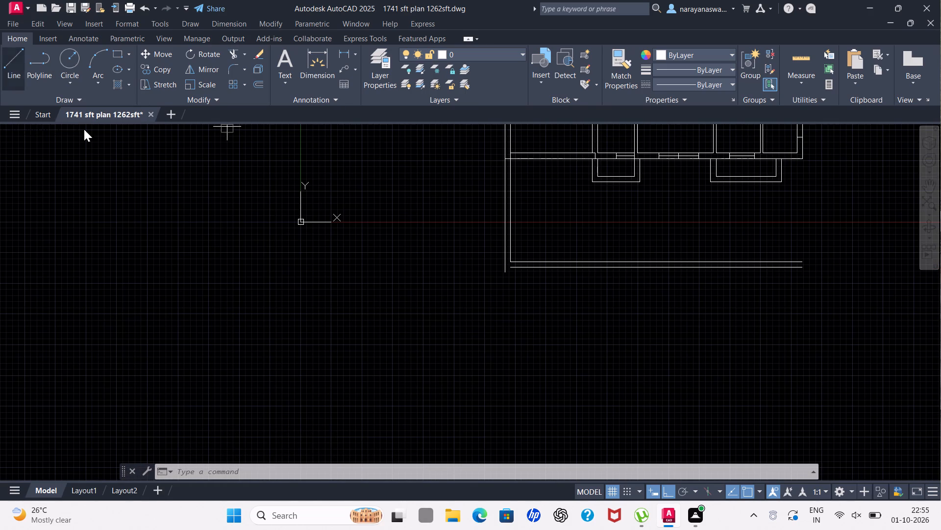
left_click(507, 272)
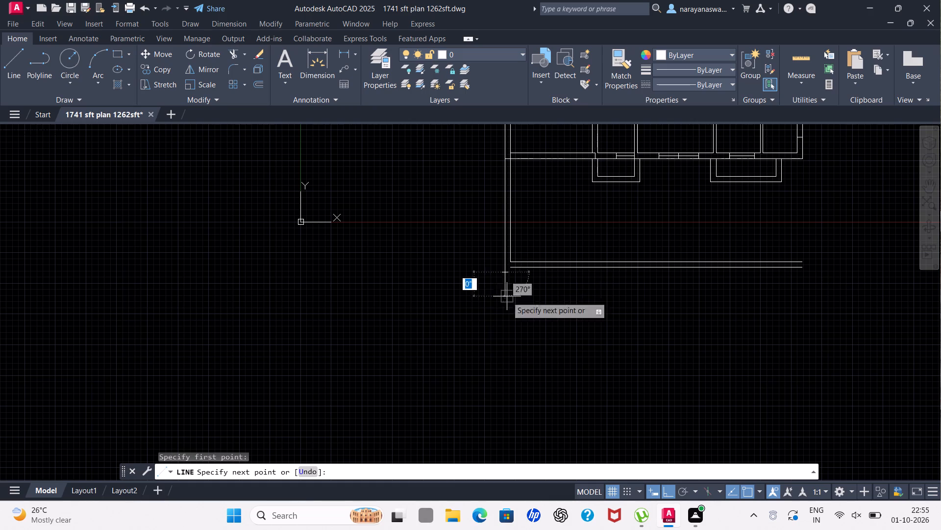
left_click(504, 369)
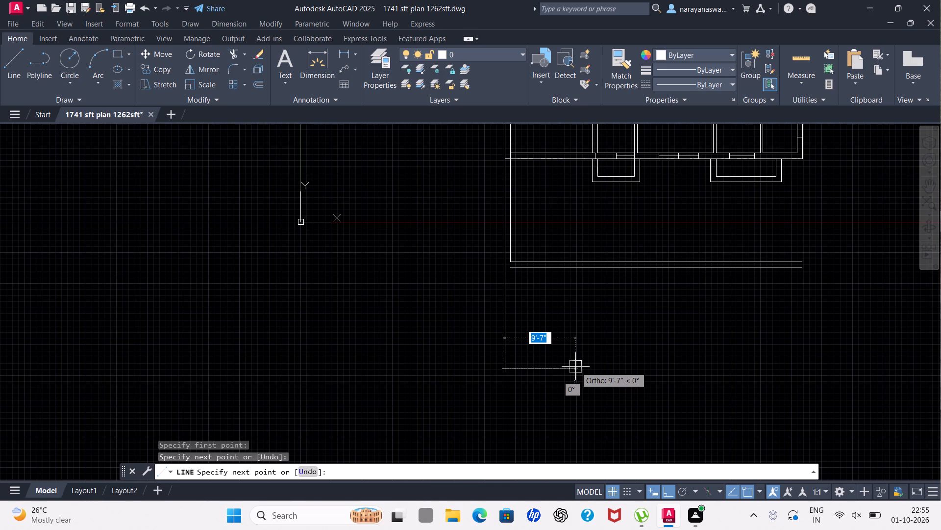
left_click(575, 364)
left_click(577, 267)
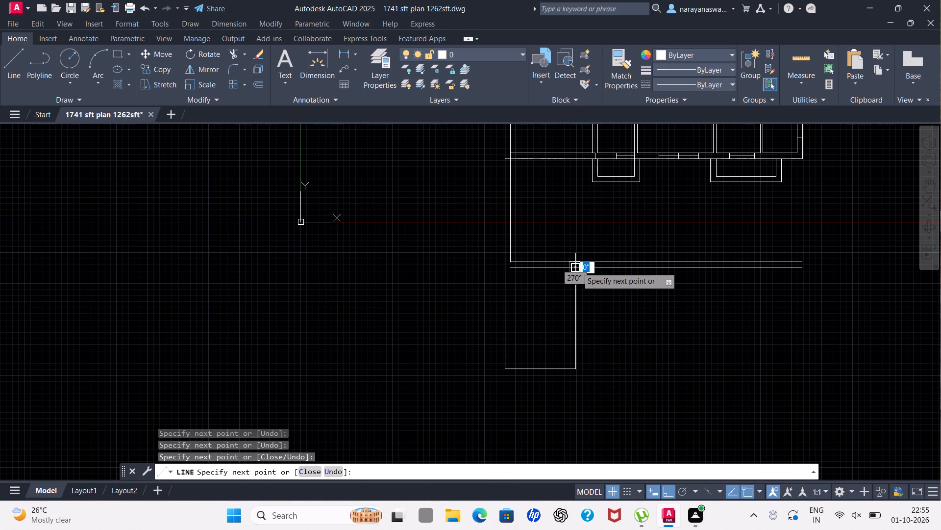
key("Escape")
Offset the lower-left projection's right vertical line 9" to the right to form a wall.
scroll(580, 276, "down", 2)
scroll(780, 349, "down", 3)
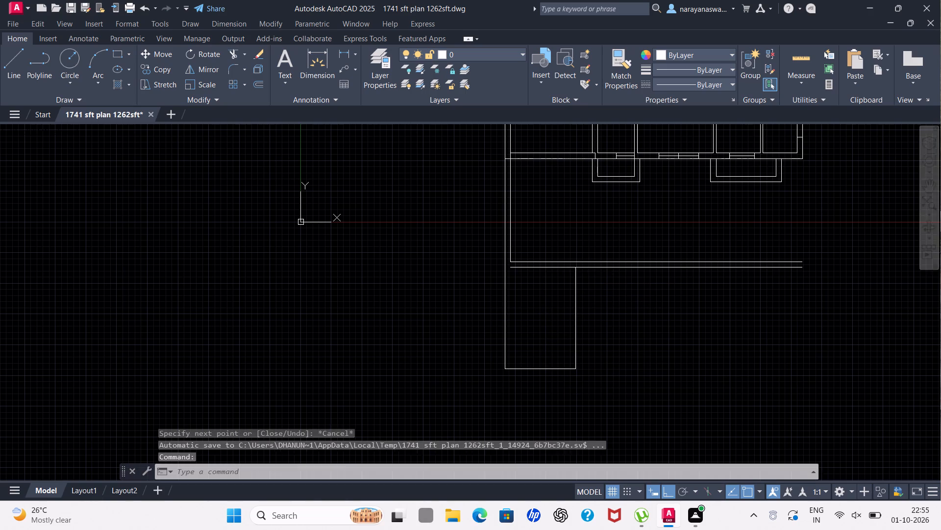
scroll(529, 300, "down", 1)
scroll(736, 349, "up", 2)
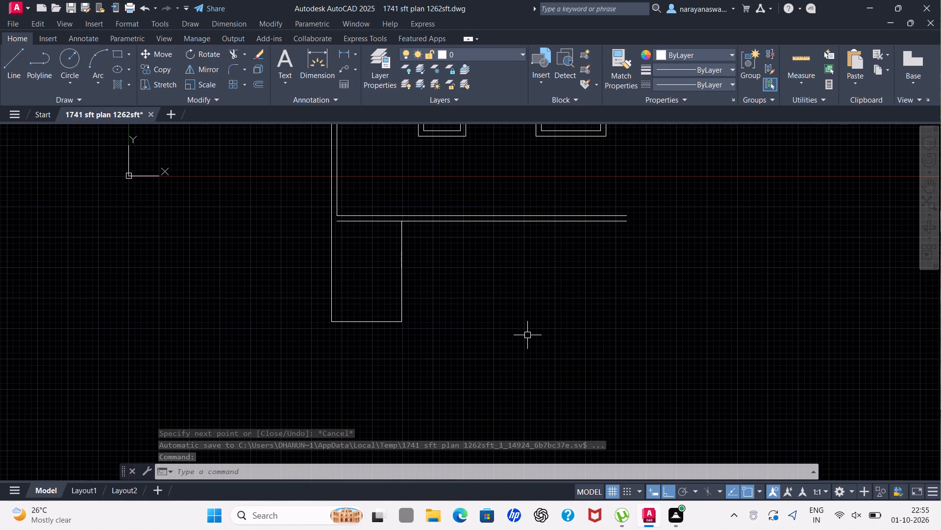
key("o")
left_click(560, 360)
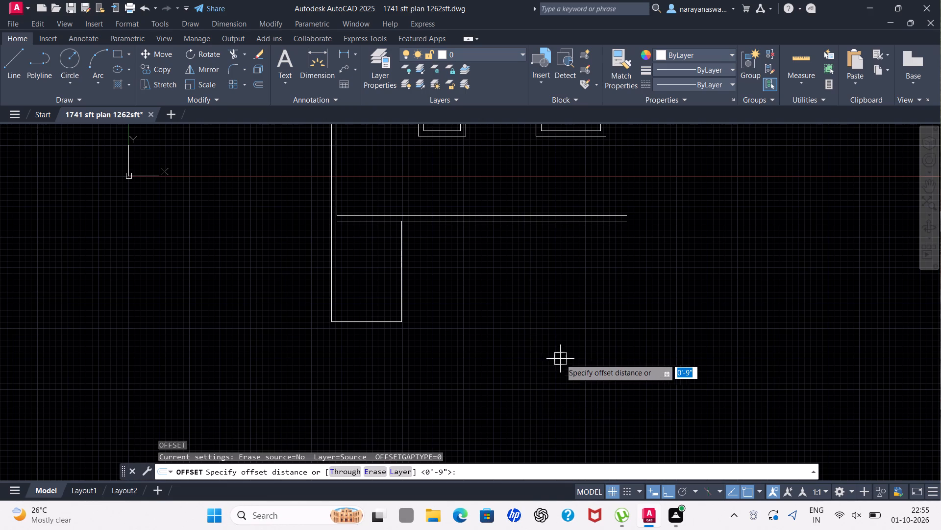
key("9")
key("shift+quotedbl")
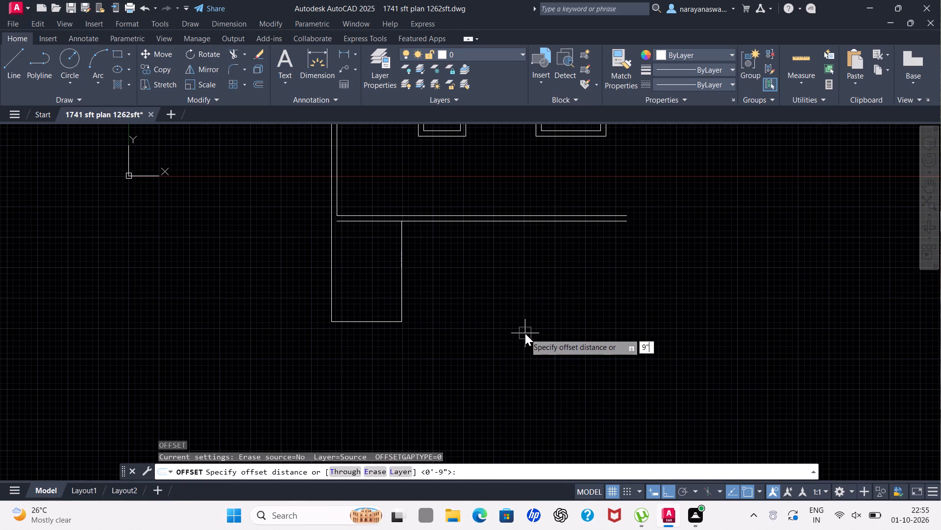
key("Return")
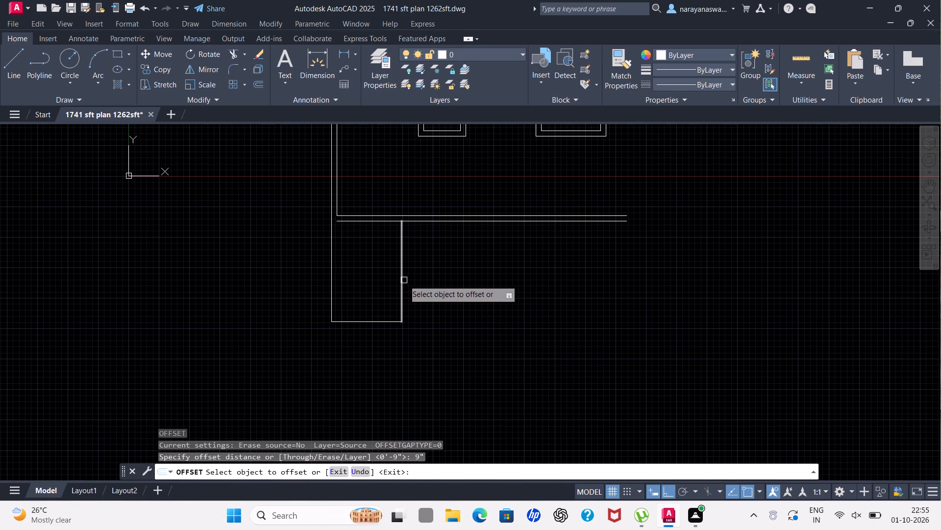
left_click(401, 286)
left_click(433, 290)
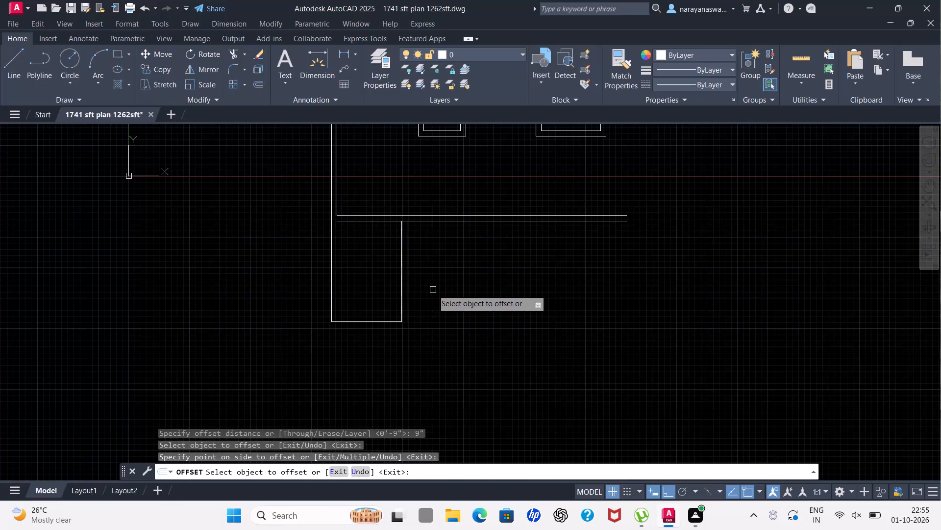
key("Escape")
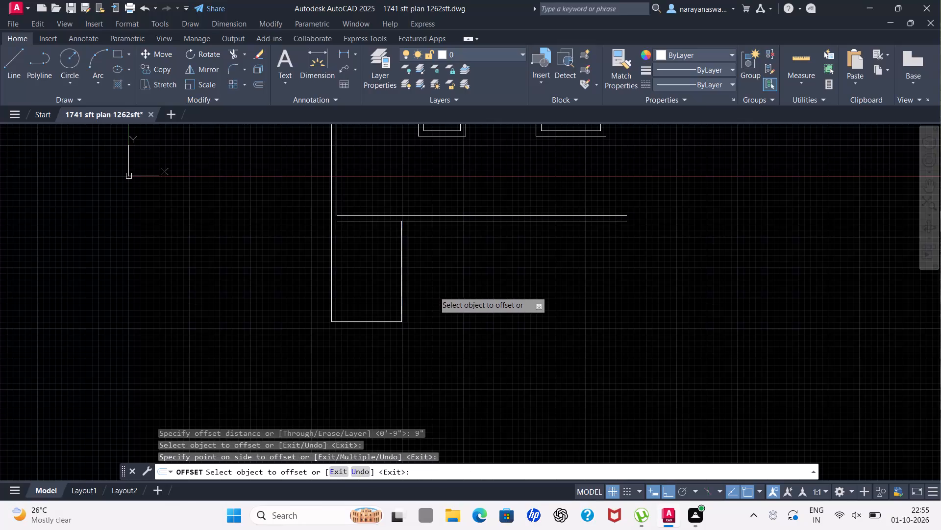
Offset the new wall's right face 10'6" to the right to set the next room's width.
key("o")
key("f")
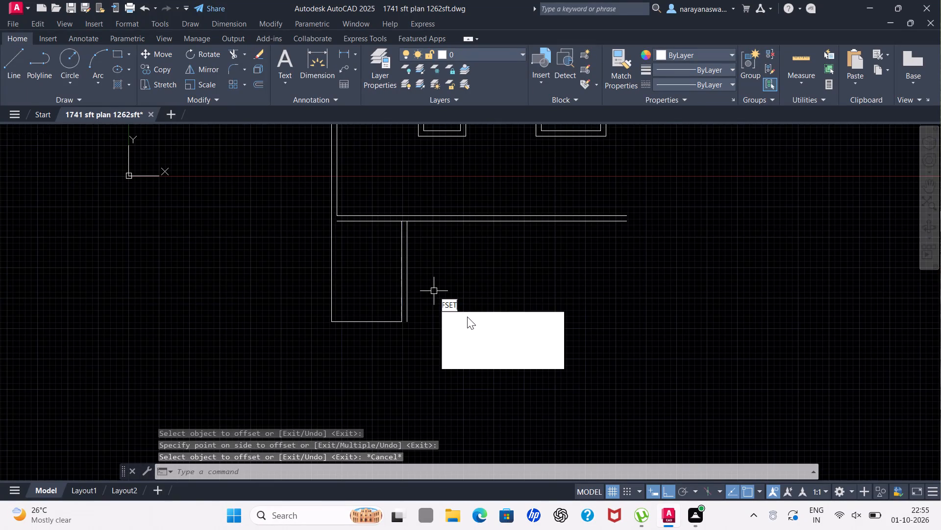
left_click(467, 317)
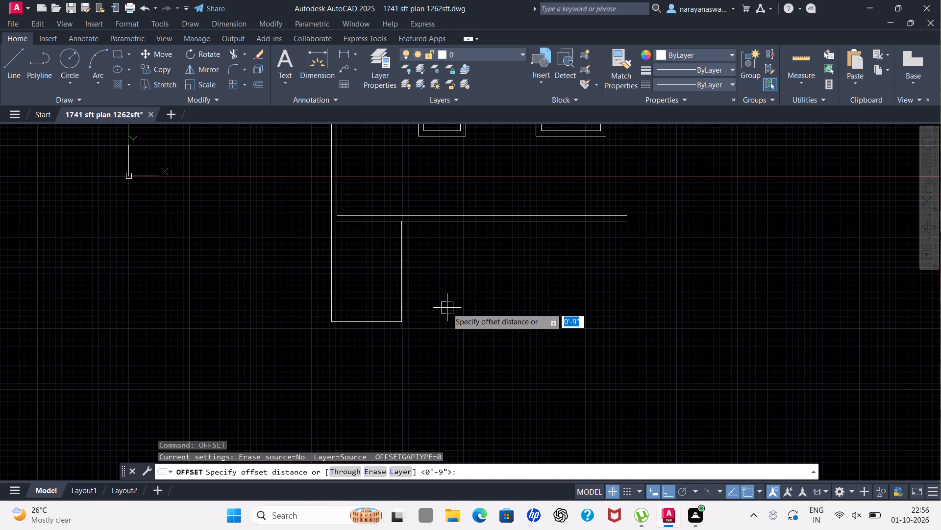
key("1")
type("0'")
type("6\"")
key("Return")
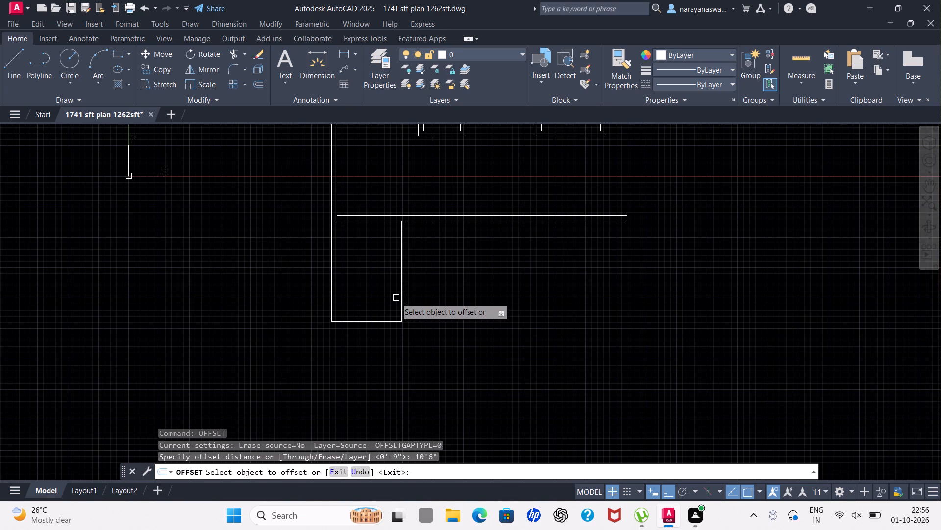
left_click(409, 298)
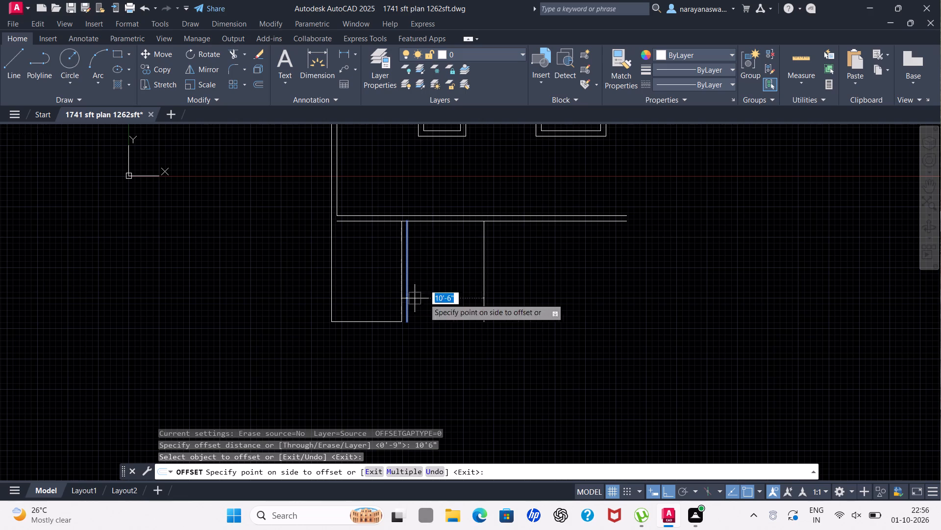
left_click(489, 315)
key("Escape")
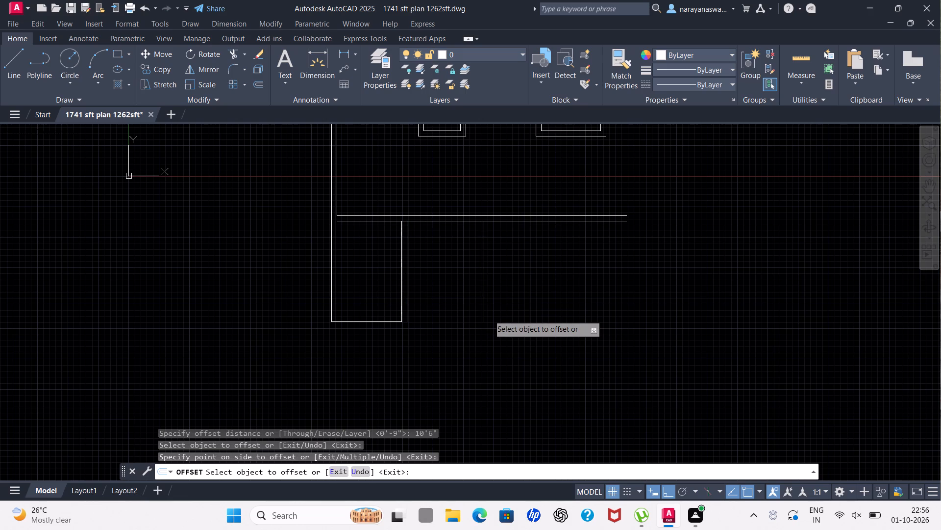
Offset the newest vertical line 9" to the right to form the second vertical wall.
key("space")
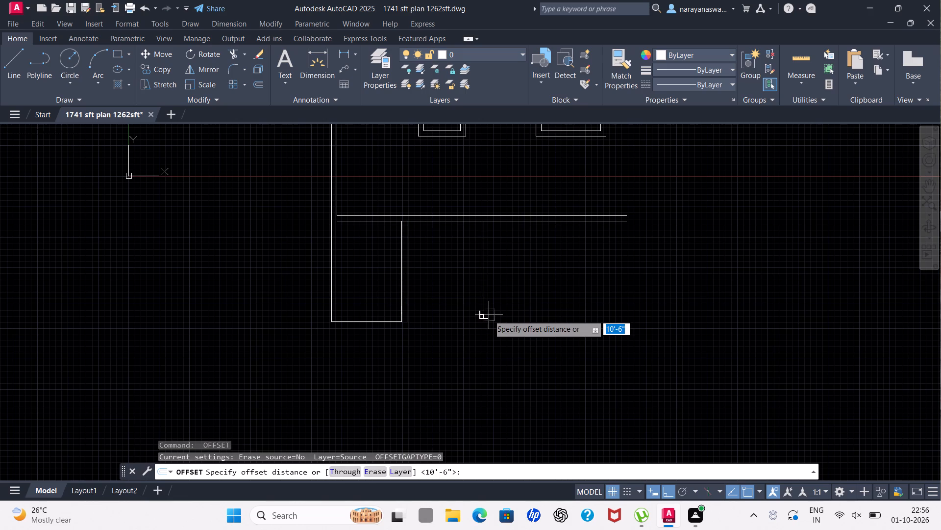
type("9\"")
key("Return")
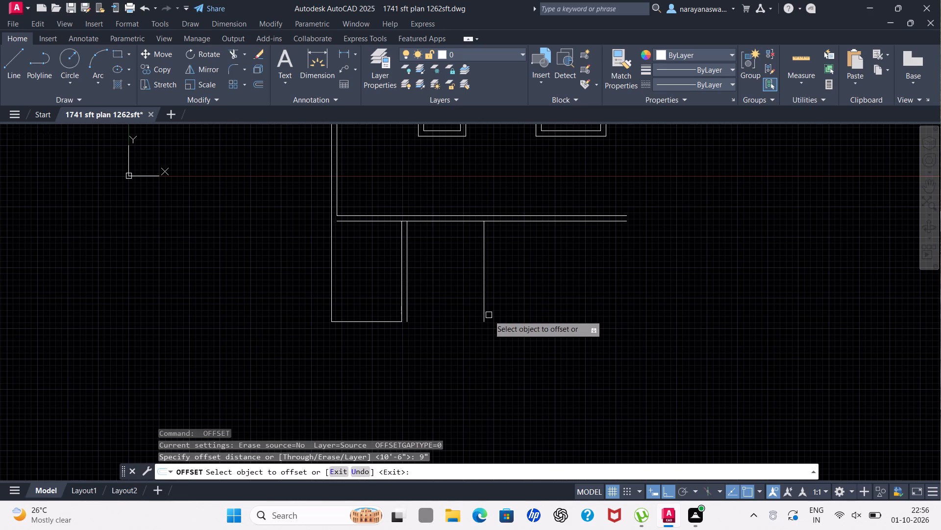
left_click(486, 298)
left_click(507, 300)
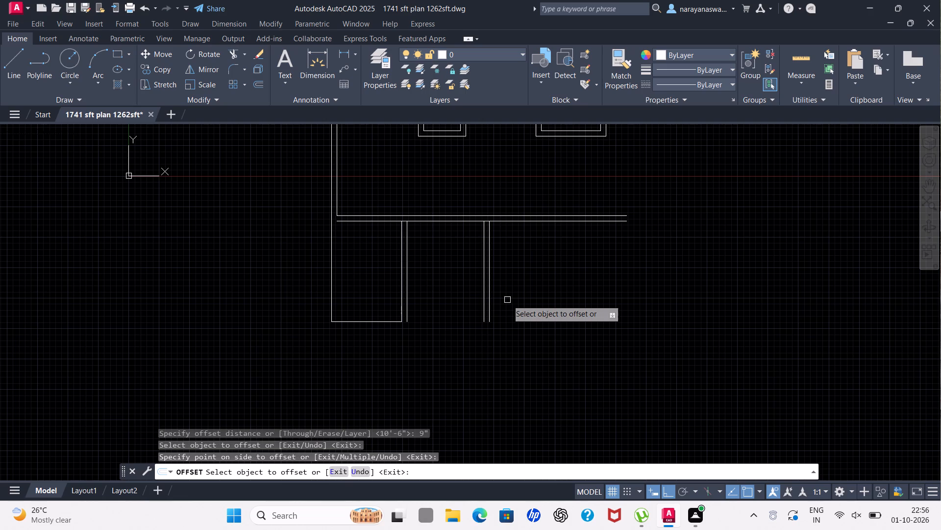
key("Escape")
Offset the second wall's right face 5' to the right below the lower horizontal wall.
scroll(509, 300, "down", 2)
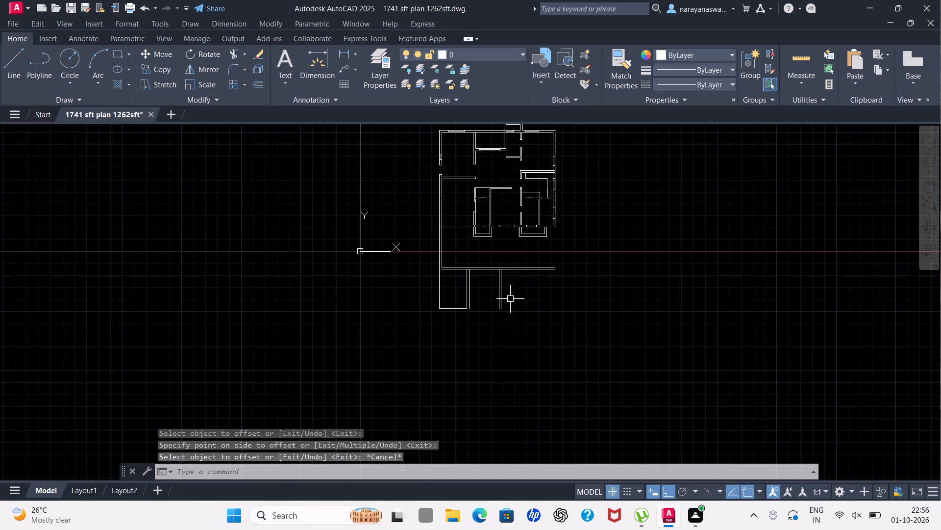
scroll(524, 296, "up", 1)
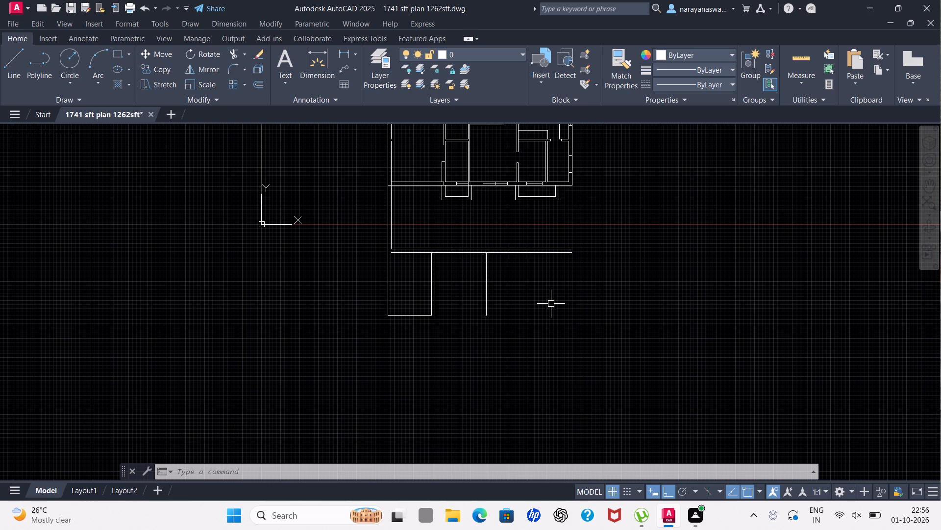
key("space")
type("5'")
key("Return")
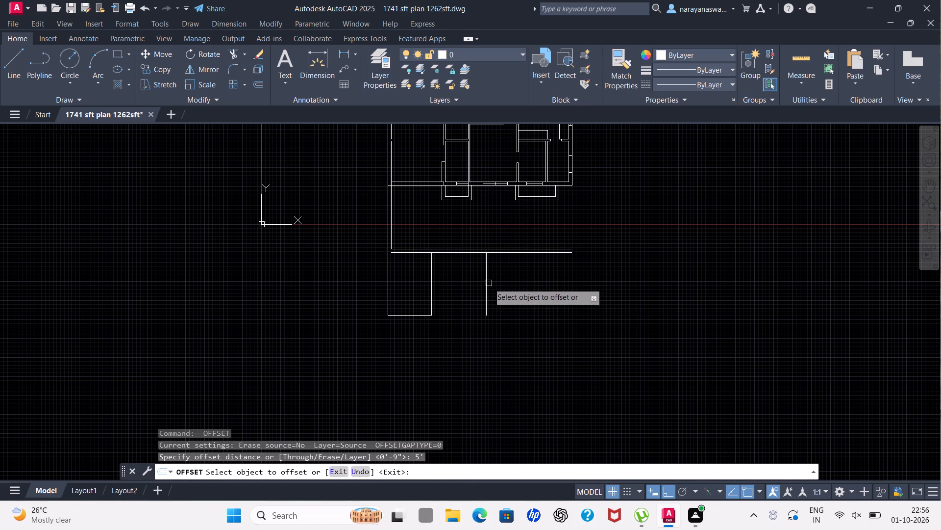
left_click_drag(488, 287, 497, 287)
left_click(536, 287)
key("Escape")
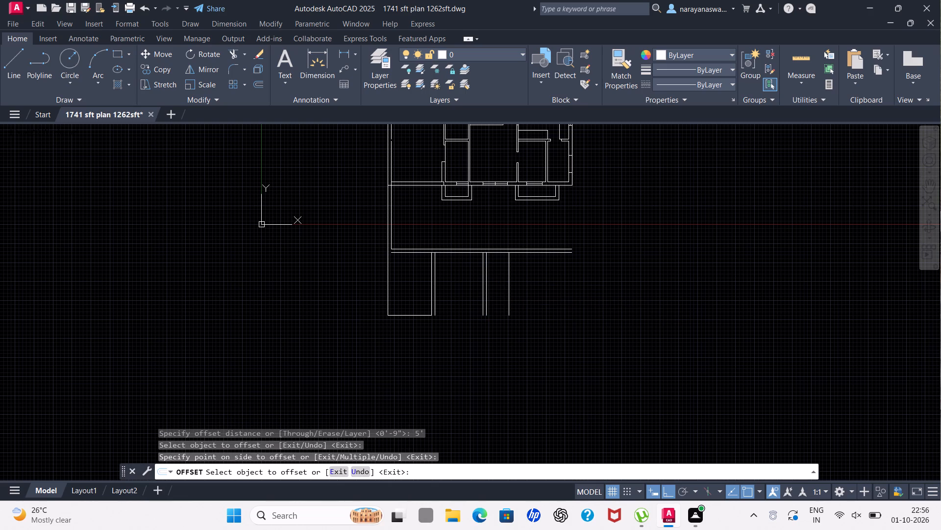
Offset the newest vertical line 4.5" to the right to form a thin partition wall.
key("space")
type("4.5\"")
key("Return")
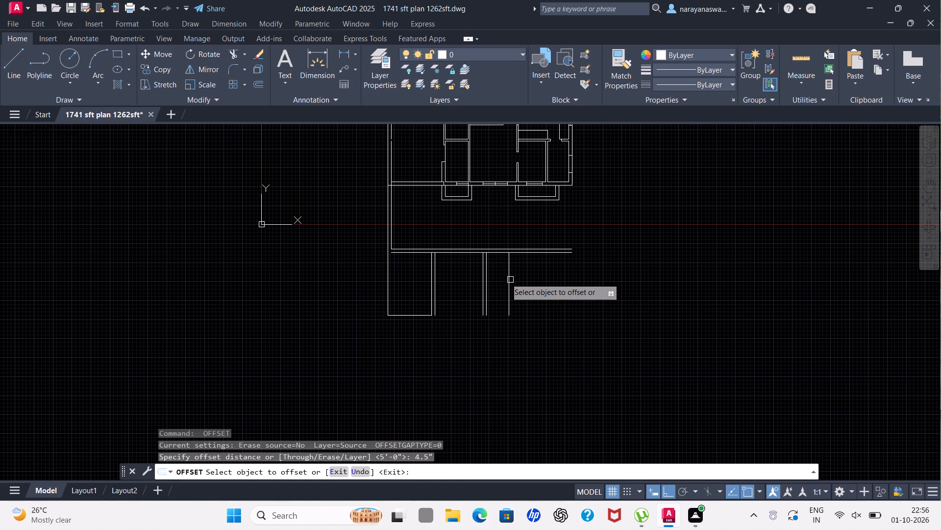
left_click(509, 280)
left_click(529, 284)
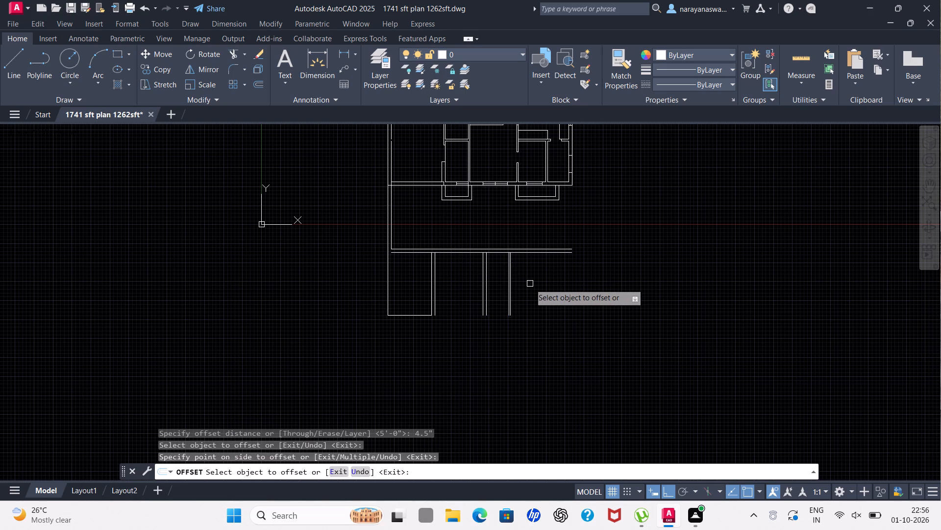
key("Escape")
Offset the thin partition's right face 13' to the right, near the end of the lower horizontal wall.
key("space")
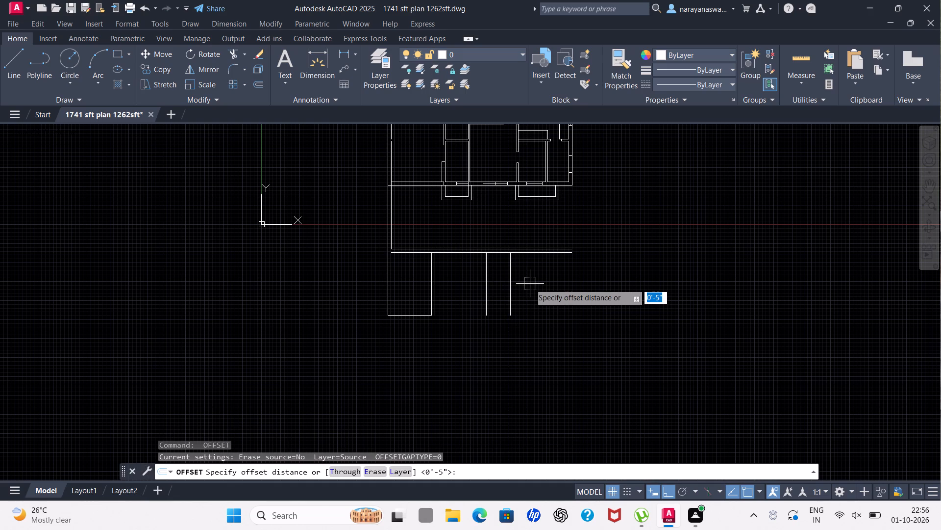
key("1")
type("3'")
key("Return")
scroll(529, 284, "up", 2)
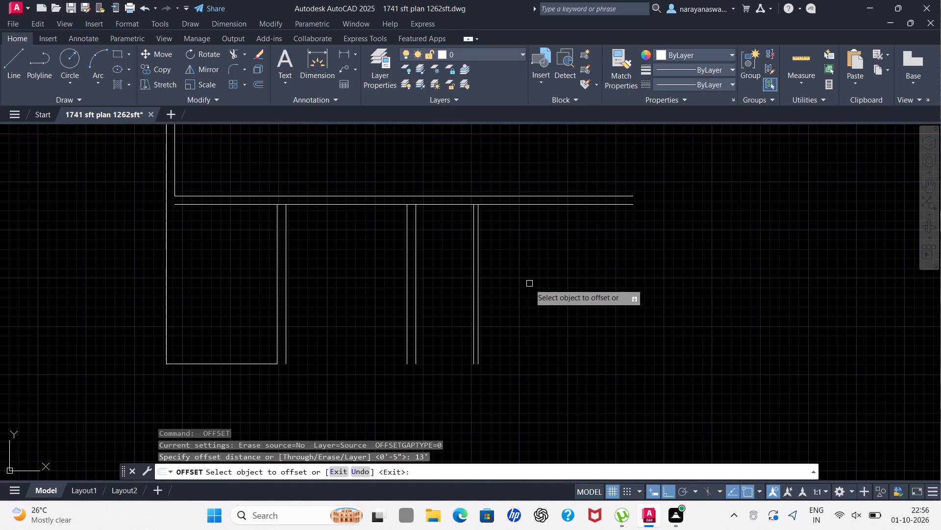
left_click(479, 304)
left_click(560, 305)
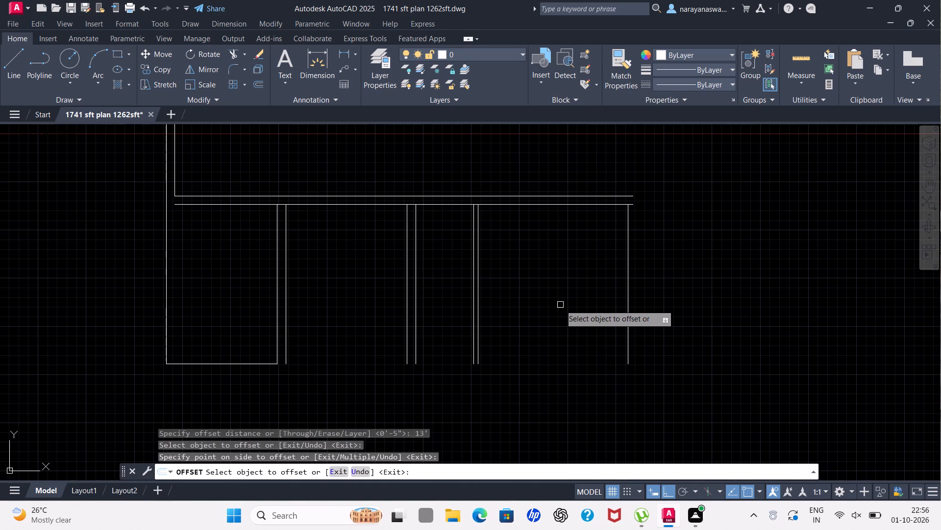
key("Escape")
Offset the rightmost vertical line 9" to the right to form the end wall.
scroll(561, 306, "down", 1)
key("space")
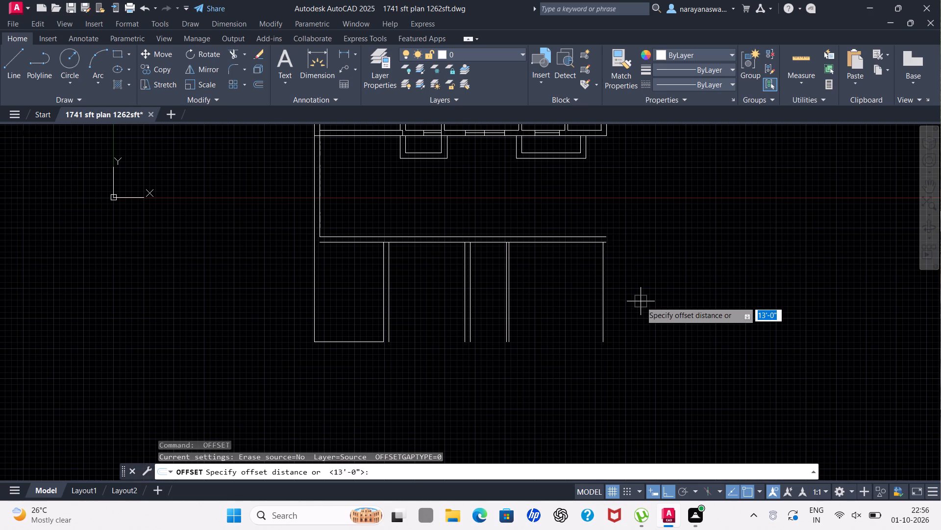
type("9\"")
key("Return")
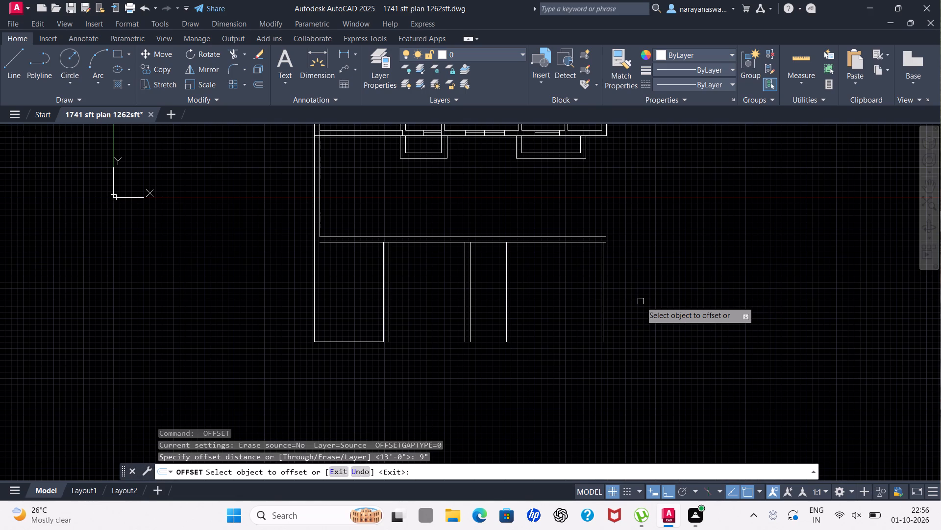
left_click(602, 288)
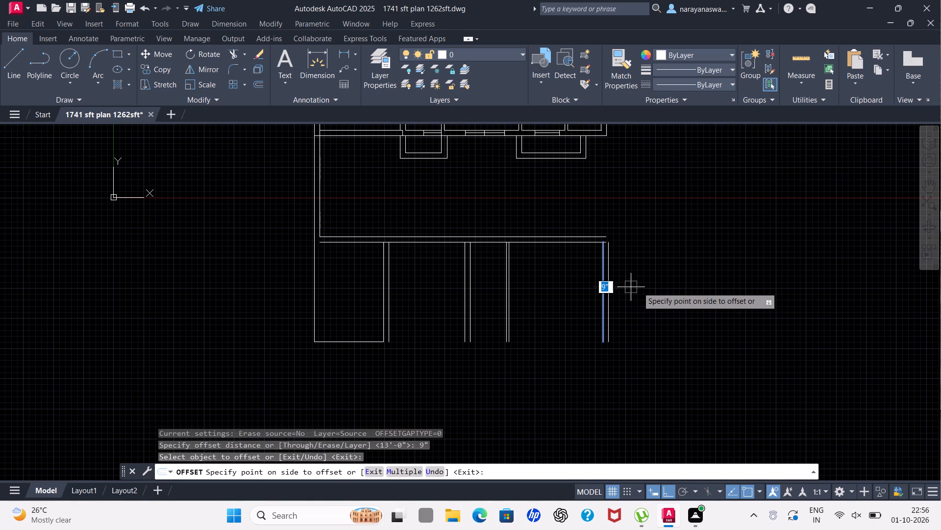
left_click(639, 287)
key("Escape")
Draw a vertical line about 44' long straight down from the lower end of the end wall's outer face.
scroll(640, 291, "down", 3)
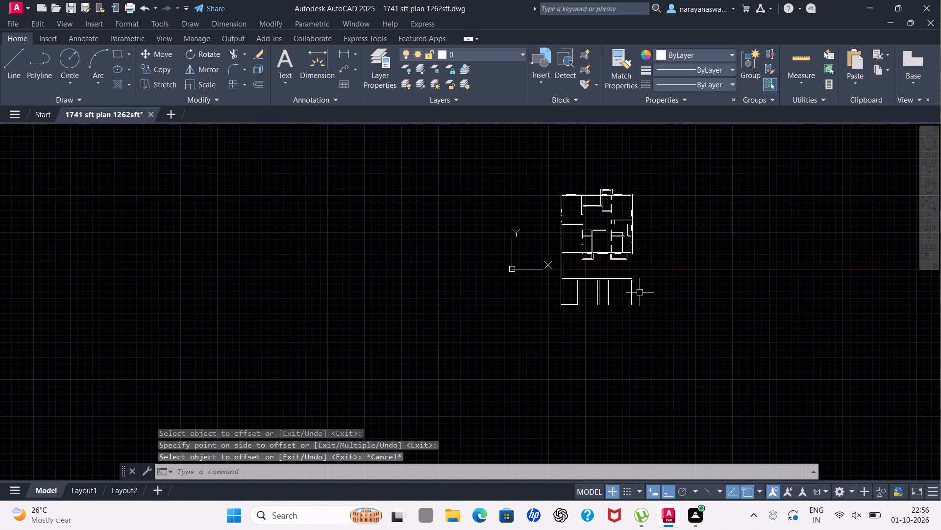
scroll(639, 314, "up", 2)
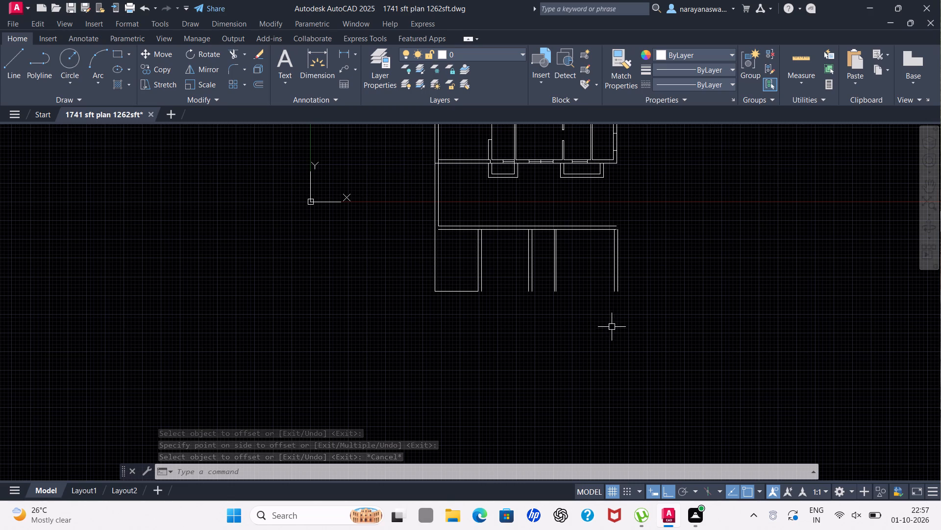
scroll(612, 327, "down", 1)
scroll(616, 337, "up", 2)
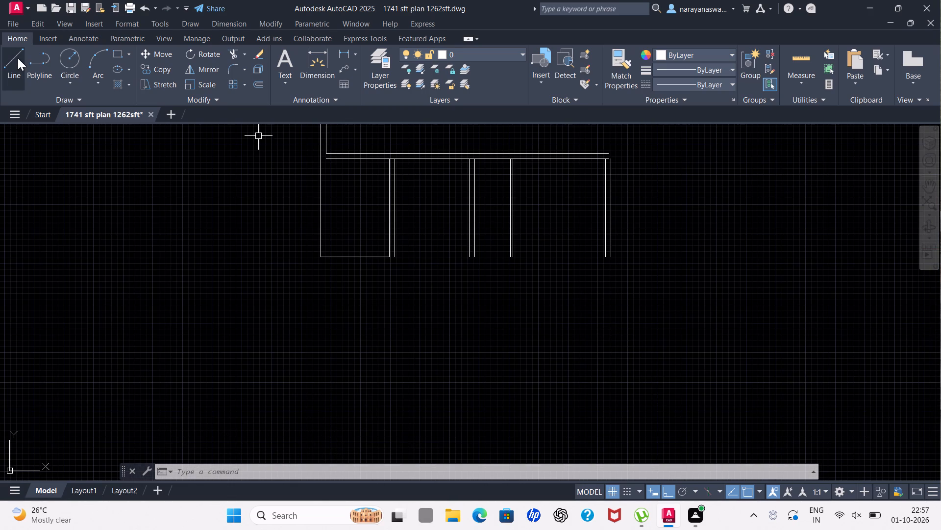
left_click(9, 55)
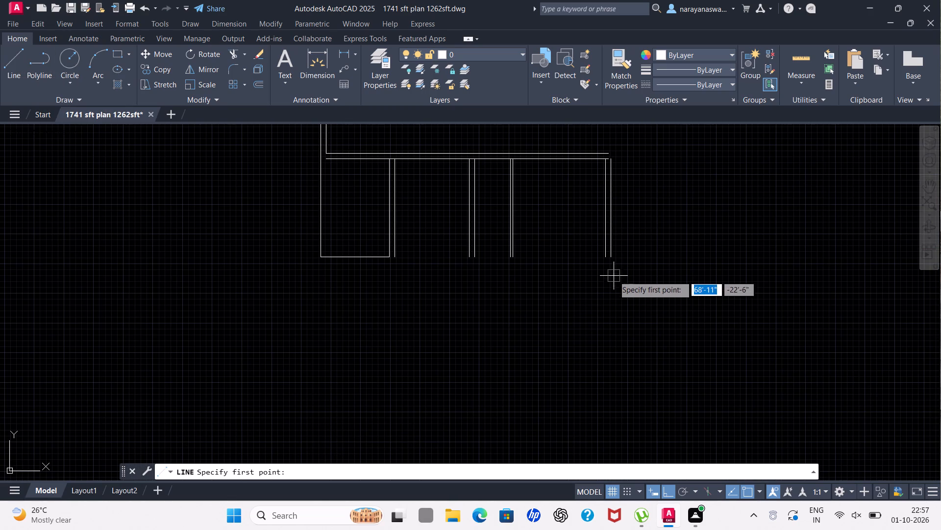
left_click_drag(615, 259, 615, 270)
scroll(626, 410, "down", 1)
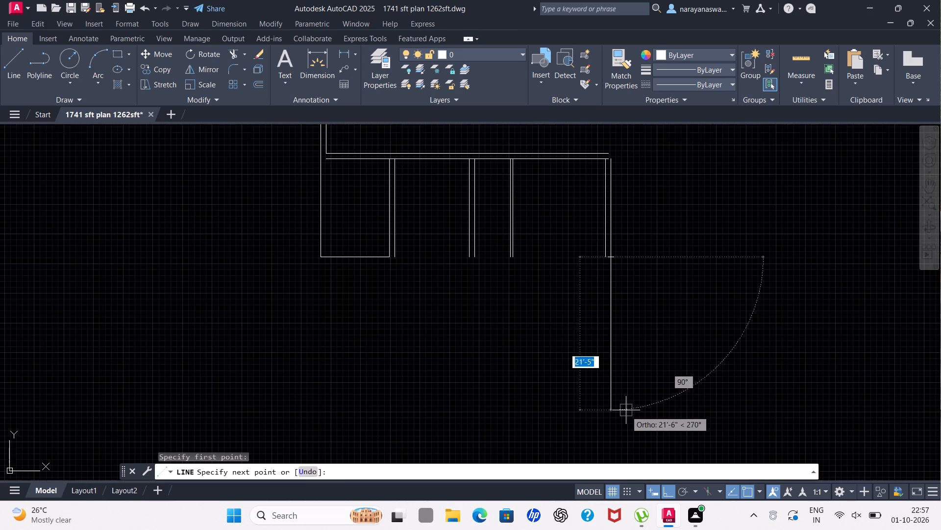
scroll(626, 410, "down", 2)
scroll(623, 424, "up", 2)
scroll(622, 431, "down", 2)
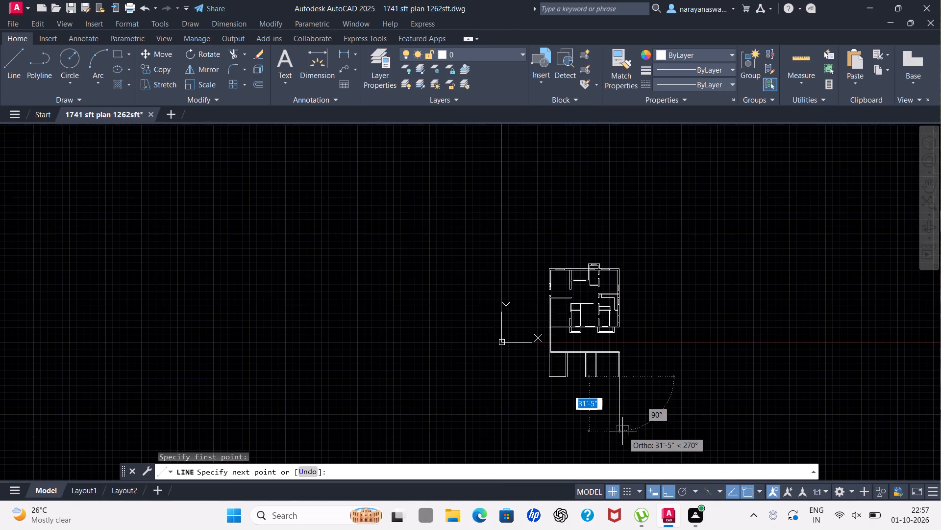
scroll(622, 449, "up", 1)
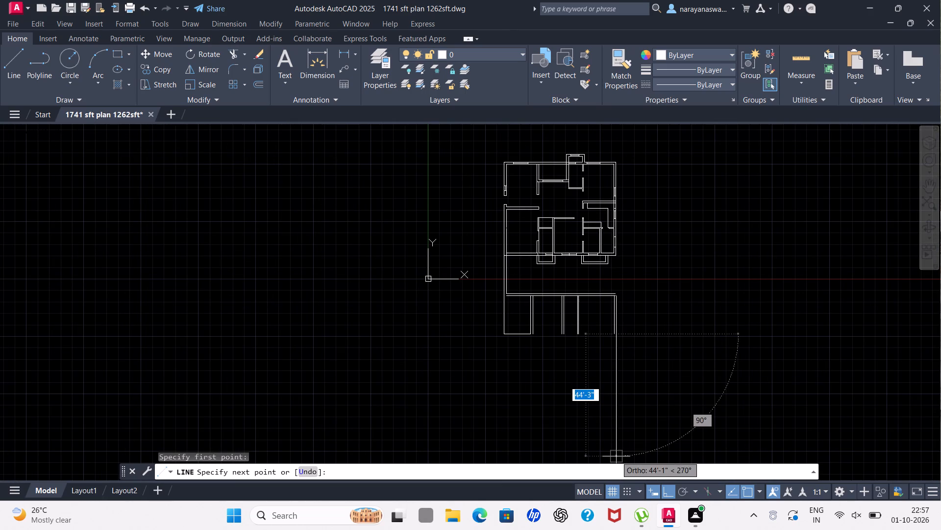
left_click(616, 456)
key("Escape")
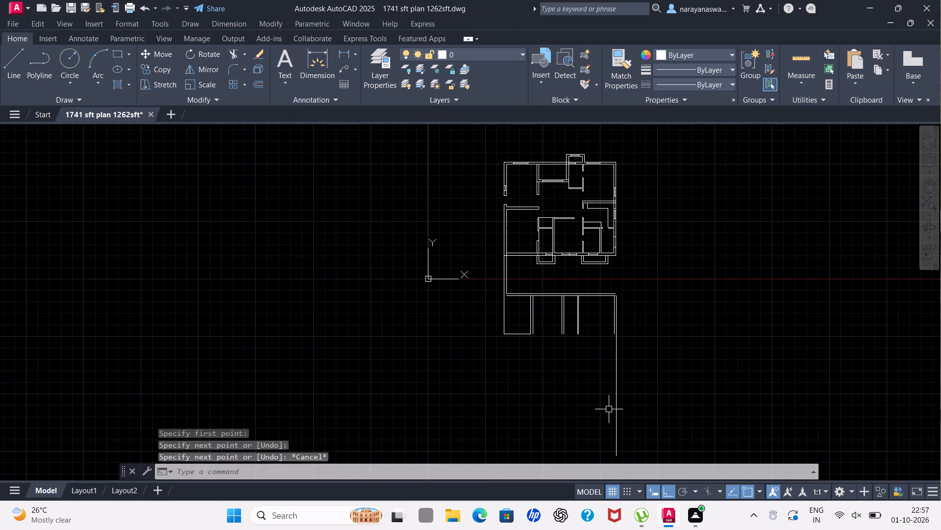
Draw a parallel vertical line down from the end wall's inner face, to about the same depth as the outer line.
key("space")
scroll(621, 343, "up", 2)
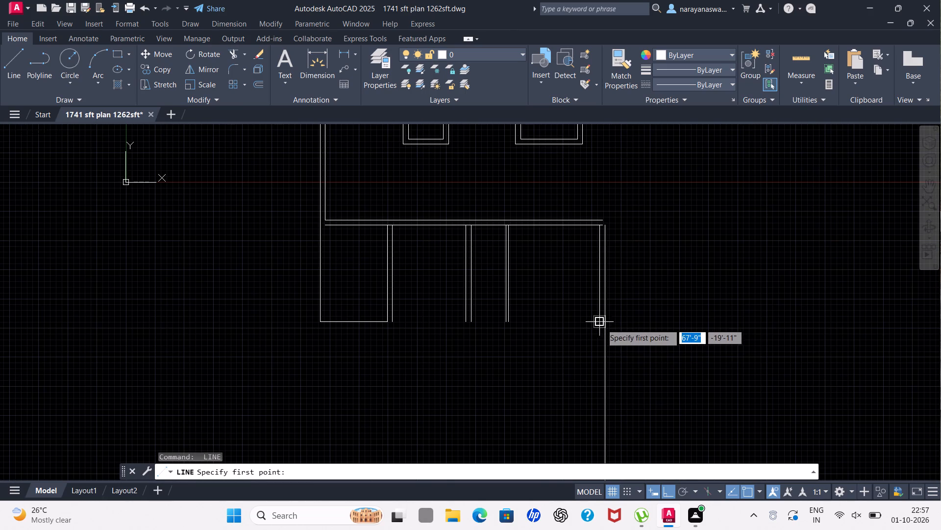
left_click_drag(601, 326, 601, 335)
scroll(601, 423, "down", 3)
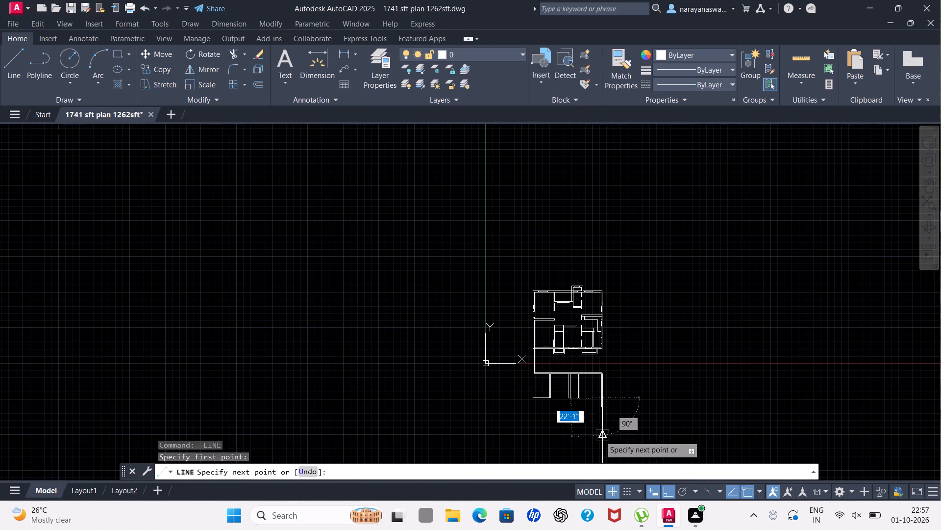
scroll(587, 458, "up", 1)
scroll(583, 398, "down", 3)
scroll(585, 418, "up", 3)
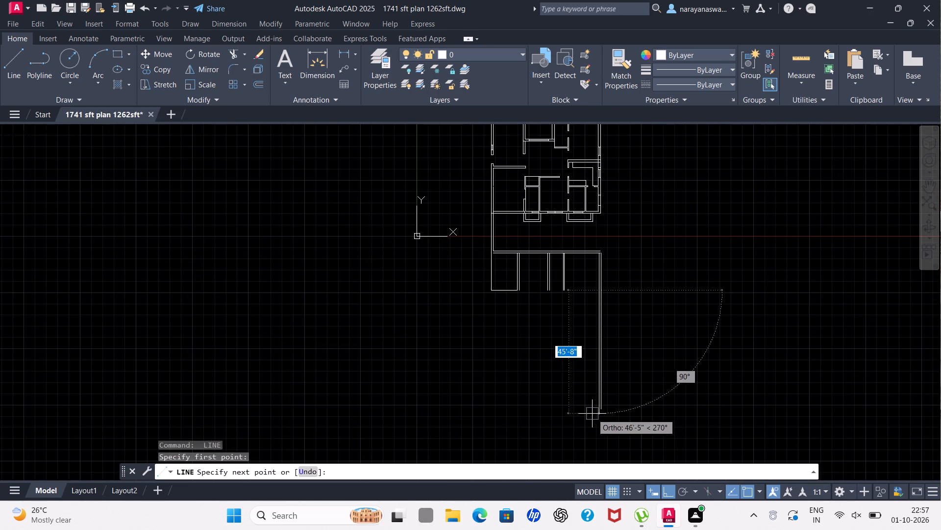
left_click(595, 415)
key("Escape")
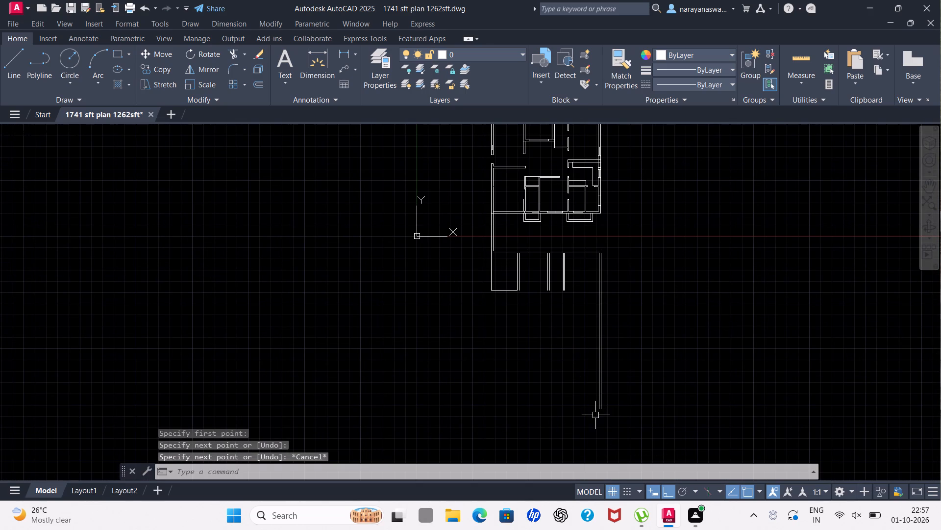
Fillet the lower horizontal wall's upper line with the end wall's outer face into a sharp corner.
type("fi")
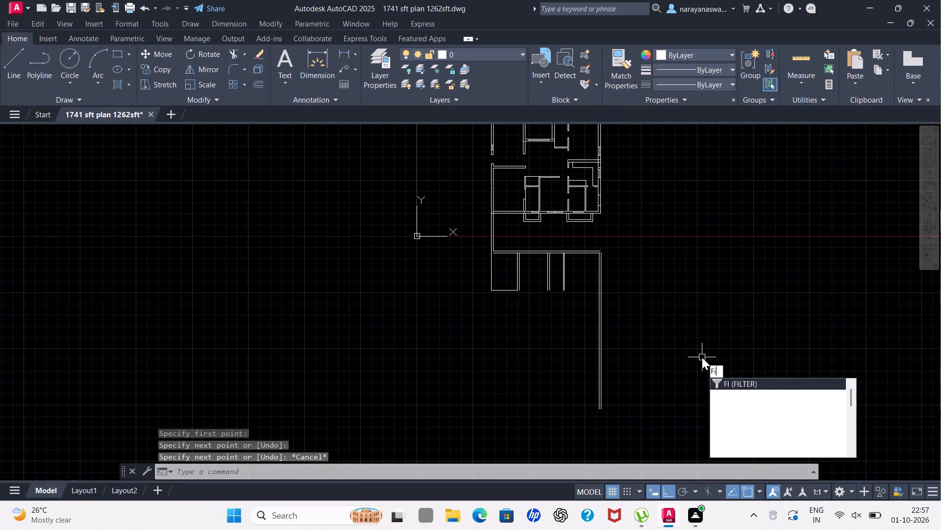
left_click(726, 394)
scroll(613, 257, "up", 2)
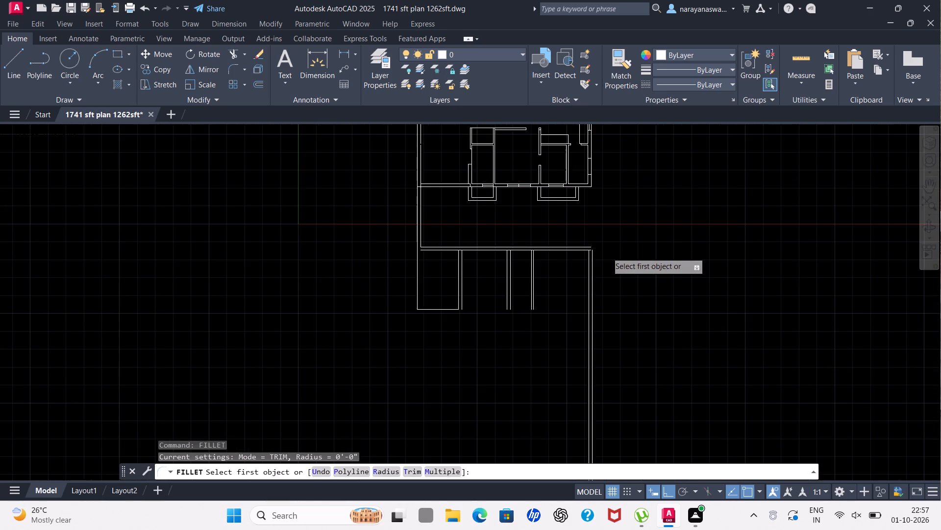
scroll(607, 252, "up", 1)
left_click(551, 241)
left_click(568, 248)
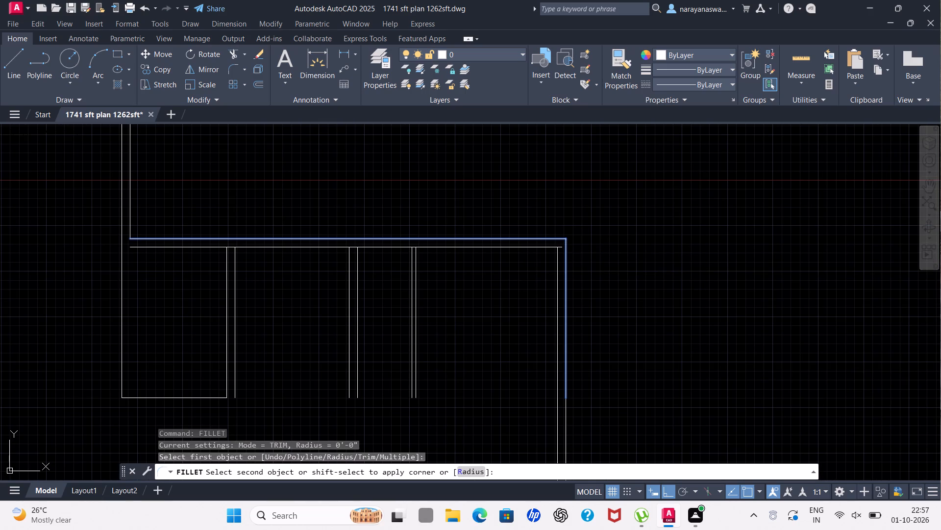
key("Escape")
Trim the short stub of the horizontal wall's lower line that projects past the end wall's inner face.
scroll(570, 257, "up", 2)
key("t")
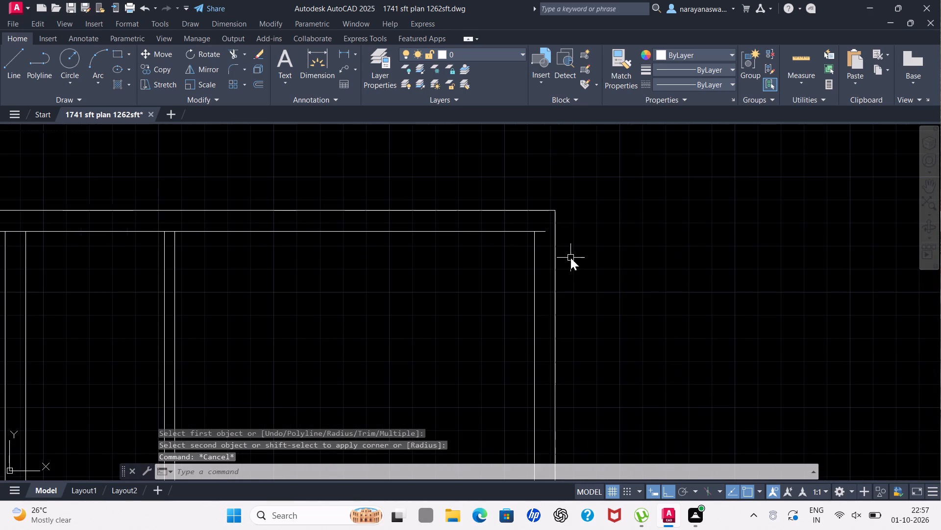
key("r")
left_click(610, 283)
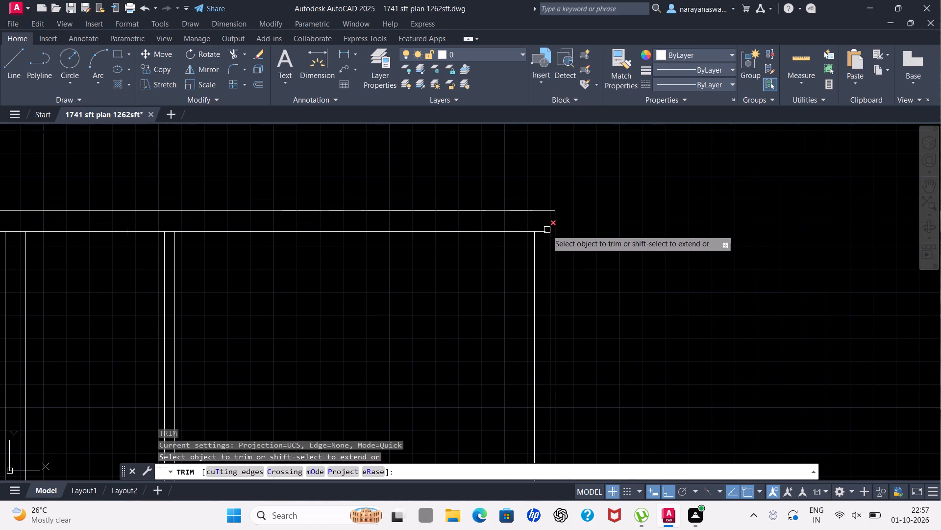
left_click_drag(544, 230, 544, 235)
scroll(545, 235, "down", 4)
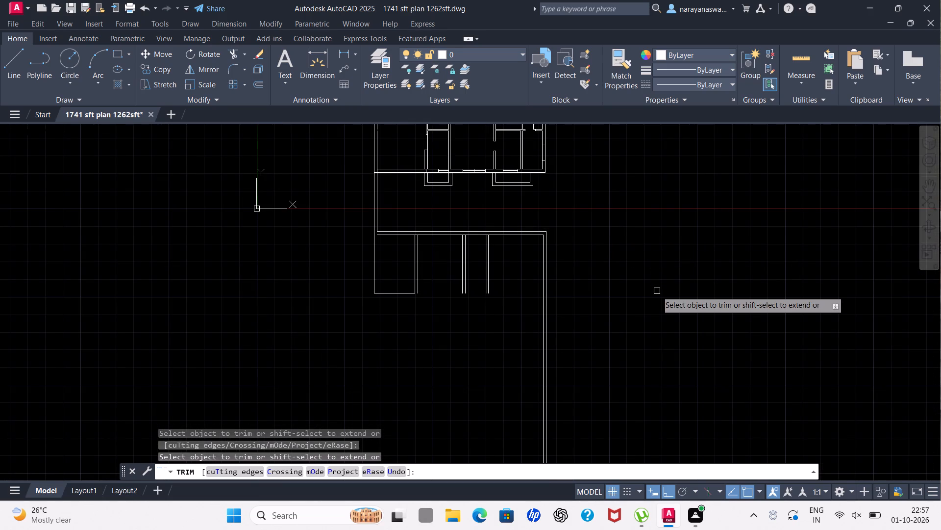
key("Escape")
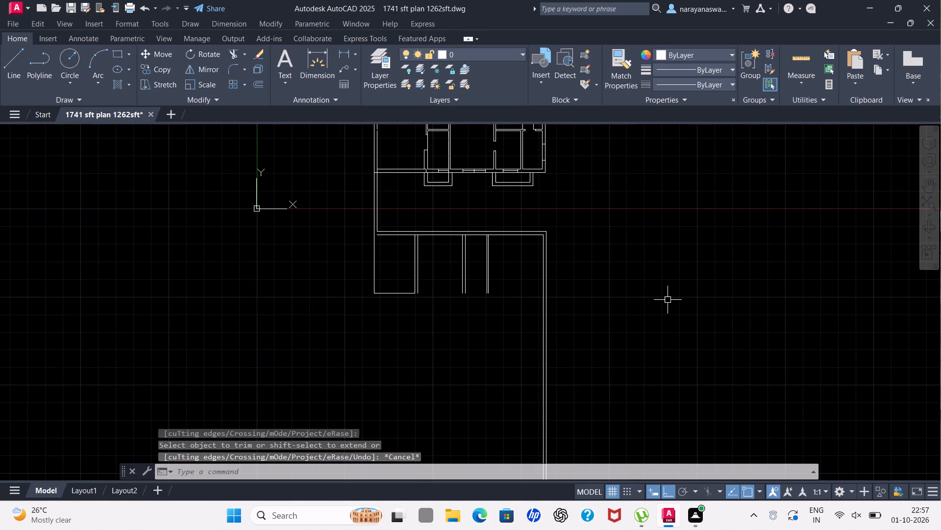
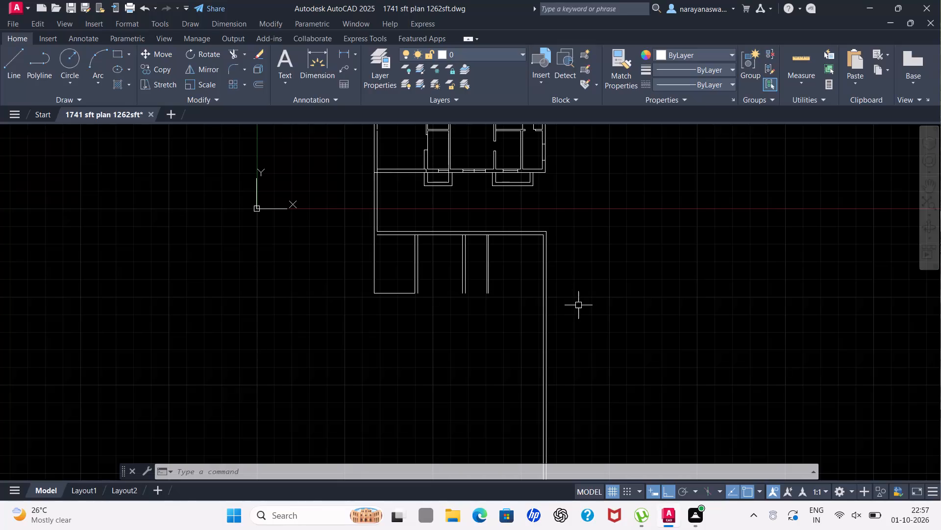
Draw a vertical line about 35' long straight down from the small left room's lower right corner, continuing the first partition's left face.
left_click(577, 298)
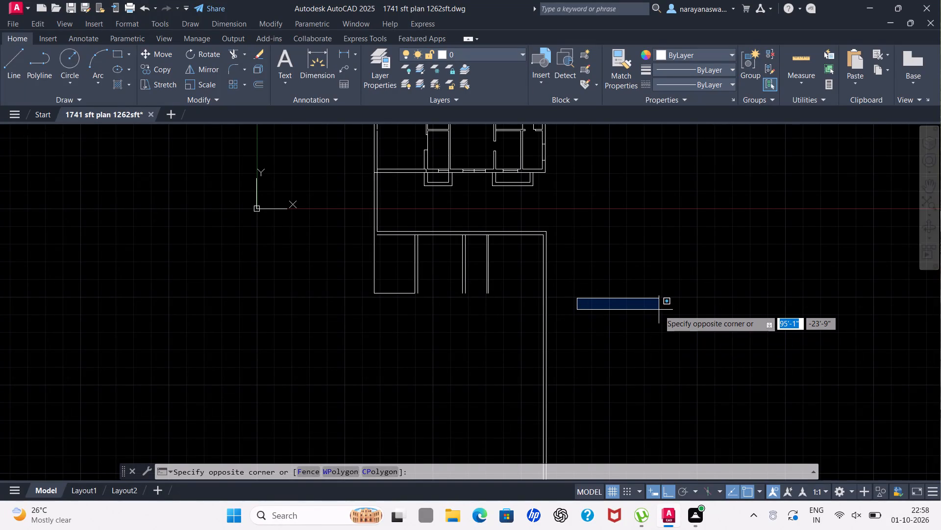
key("Escape")
left_click(5, 59)
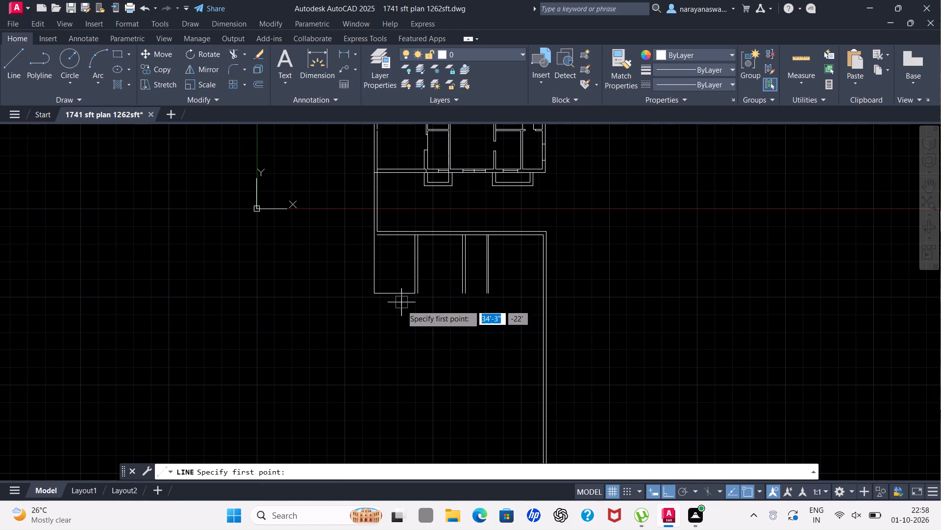
scroll(406, 320, "down", 2)
scroll(401, 354, "up", 2)
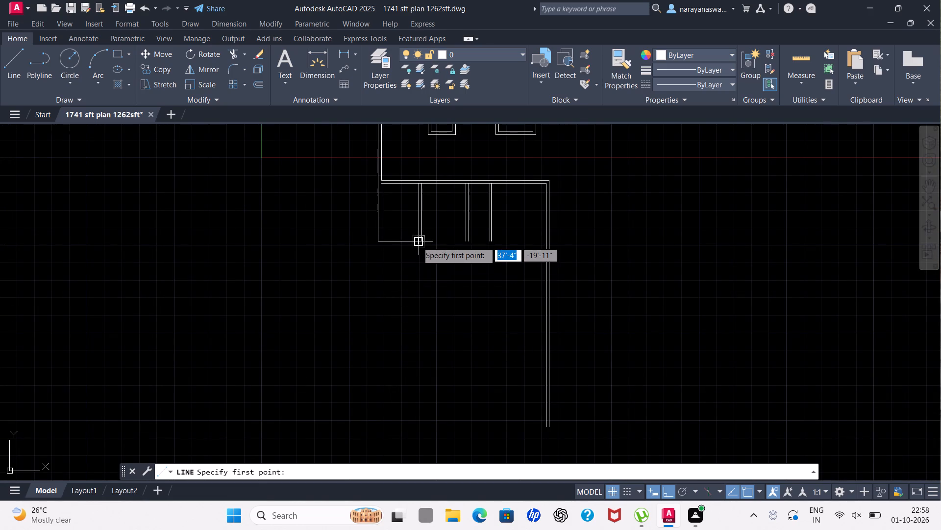
left_click(417, 241)
left_click(415, 389)
key("Escape")
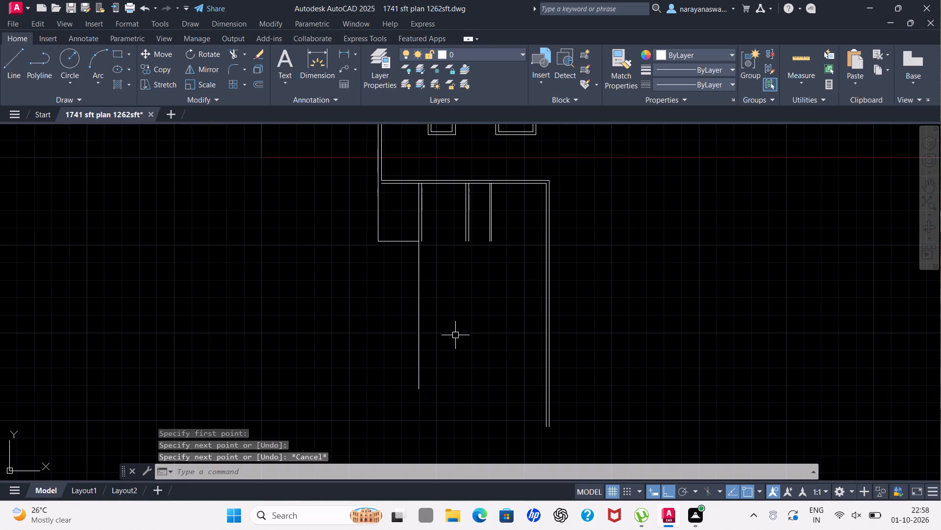
Draw a parallel vertical line about 36'-3" long down from the lower end of the first partition's right face.
key("space")
scroll(415, 241, "up", 2)
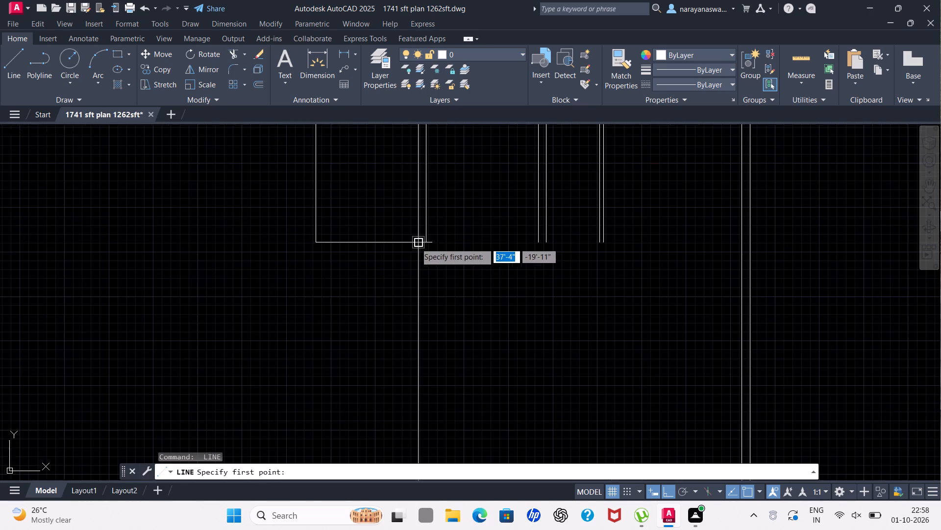
left_click(428, 238)
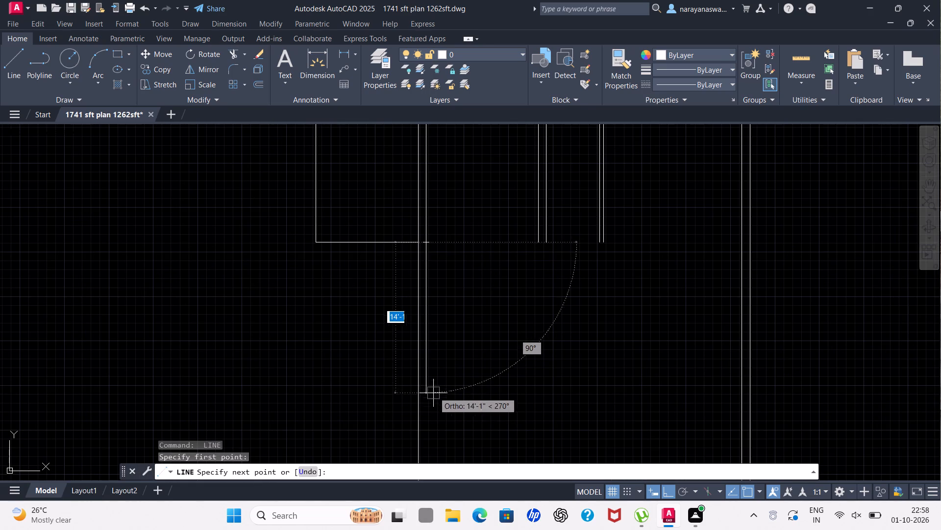
scroll(432, 394, "down", 3)
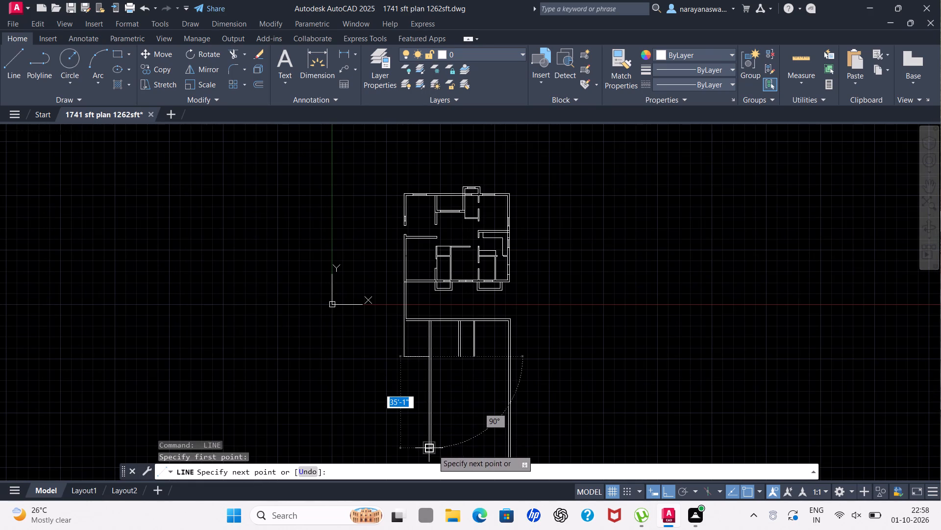
scroll(445, 427, "down", 3)
scroll(441, 442, "up", 3)
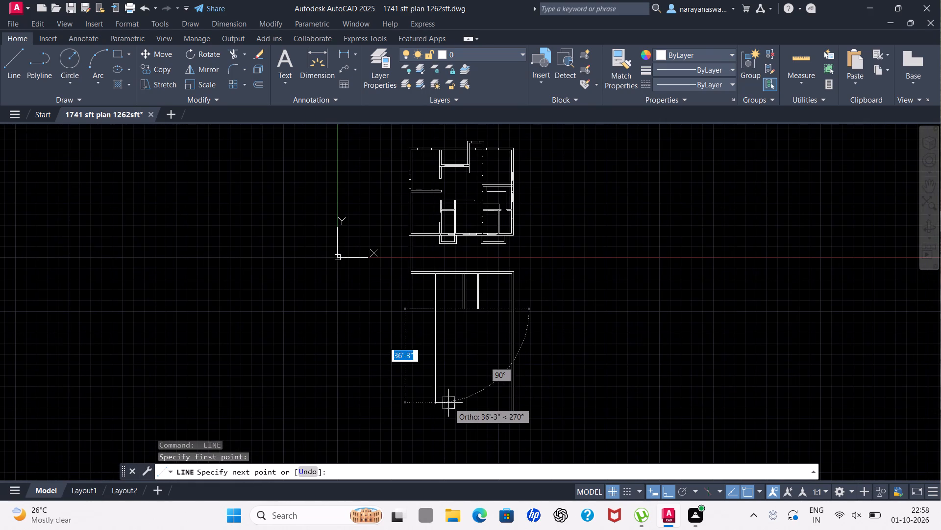
left_click(448, 403)
key("Escape")
Offset the lower line of the horizontal wall above the partitions 15' downward.
scroll(455, 399, "down", 2)
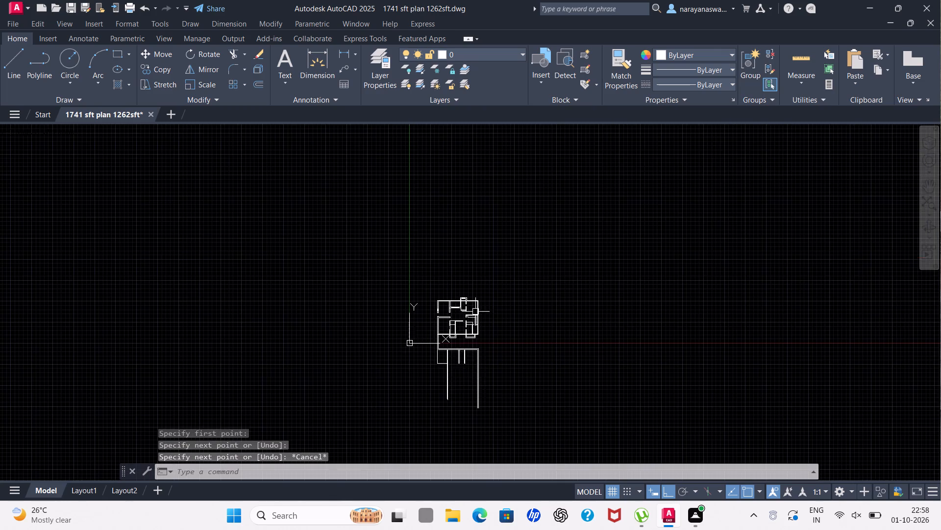
scroll(476, 312, "up", 3)
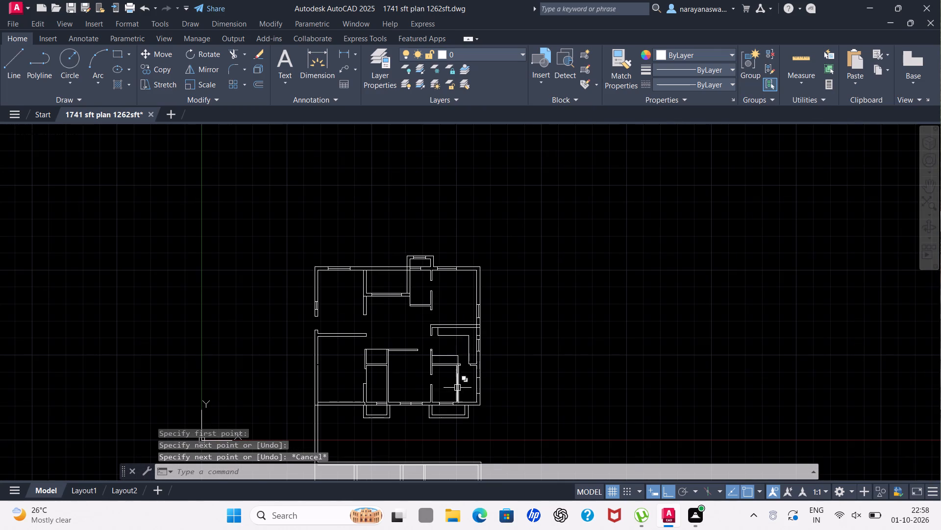
scroll(457, 388, "down", 4)
scroll(441, 419, "up", 4)
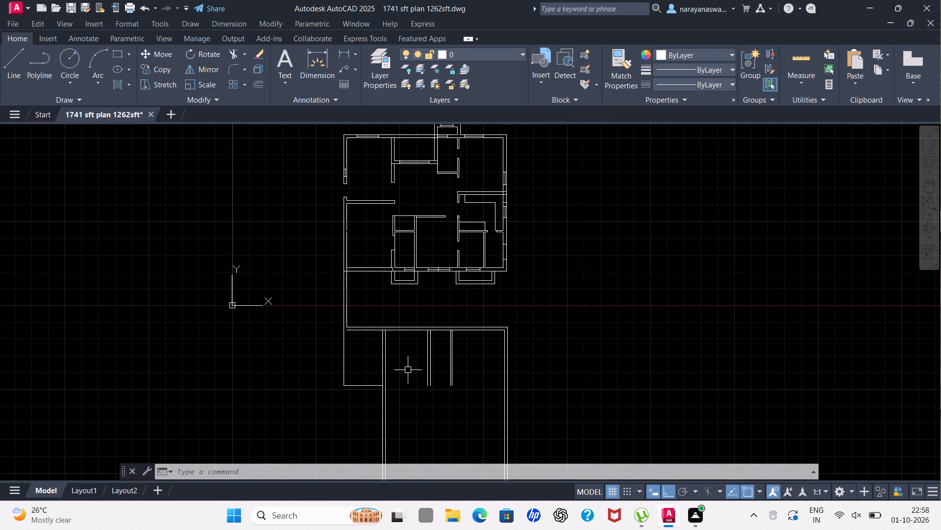
scroll(404, 376, "up", 1)
type("of")
left_click(432, 400)
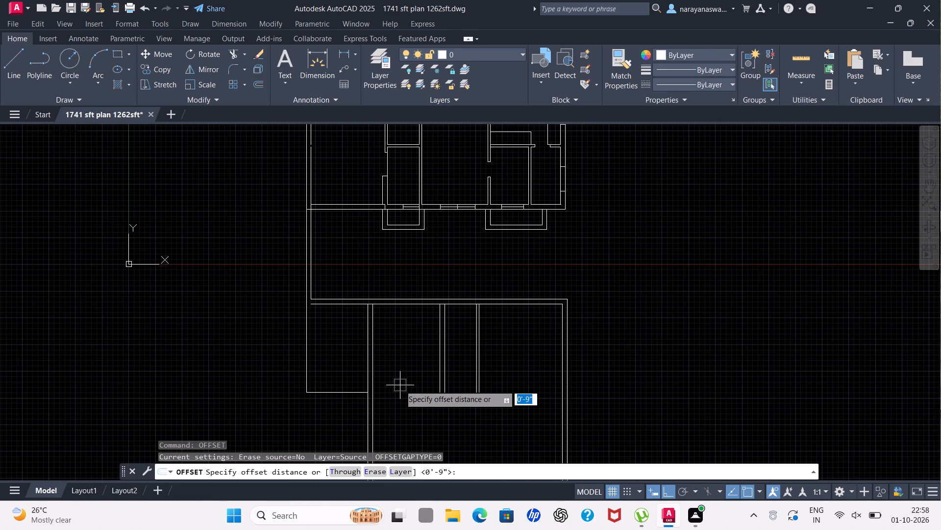
type("15")
key("apostrophe")
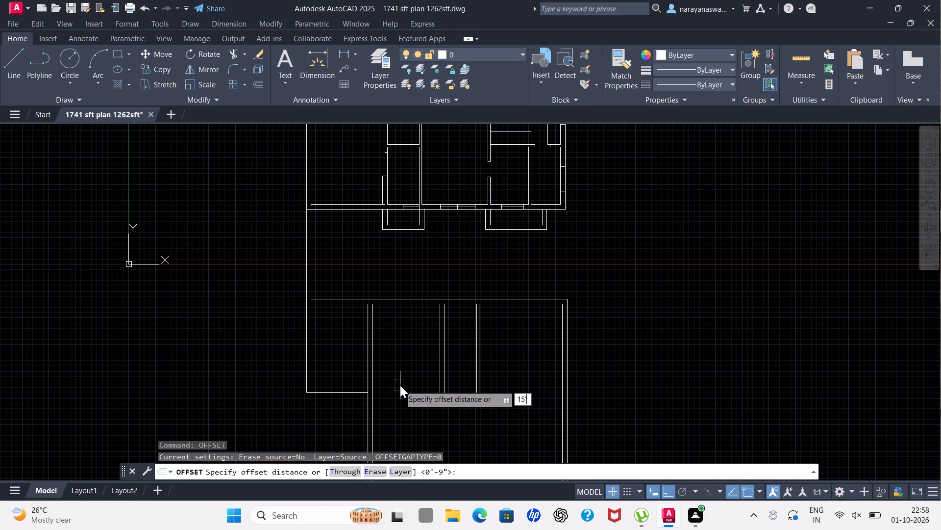
key("Return")
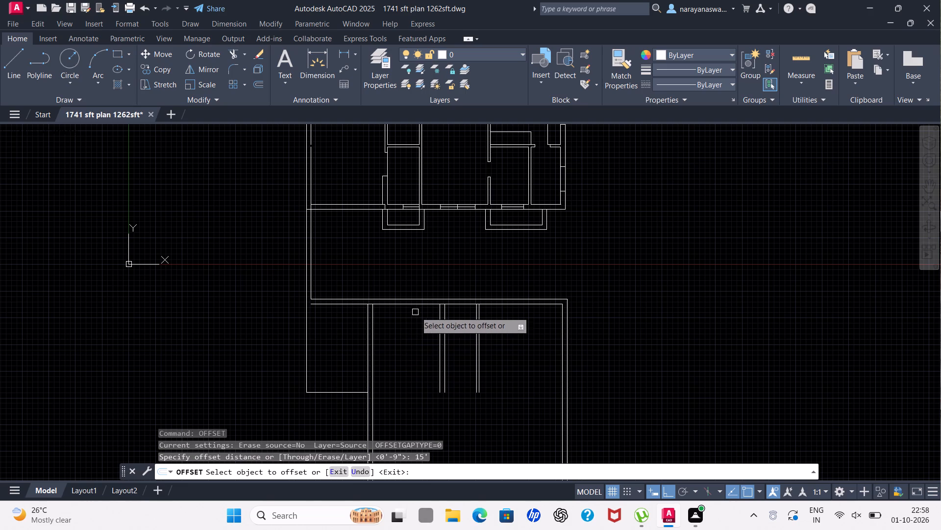
left_click(421, 304)
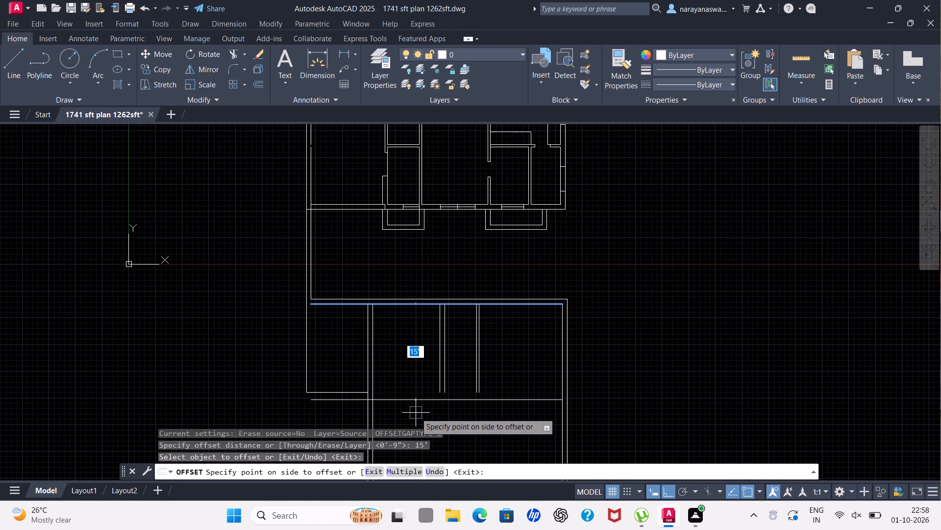
left_click(416, 413)
key("Escape")
Offset the new horizontal line 9" downward to form the second face of the cross wall.
key("space")
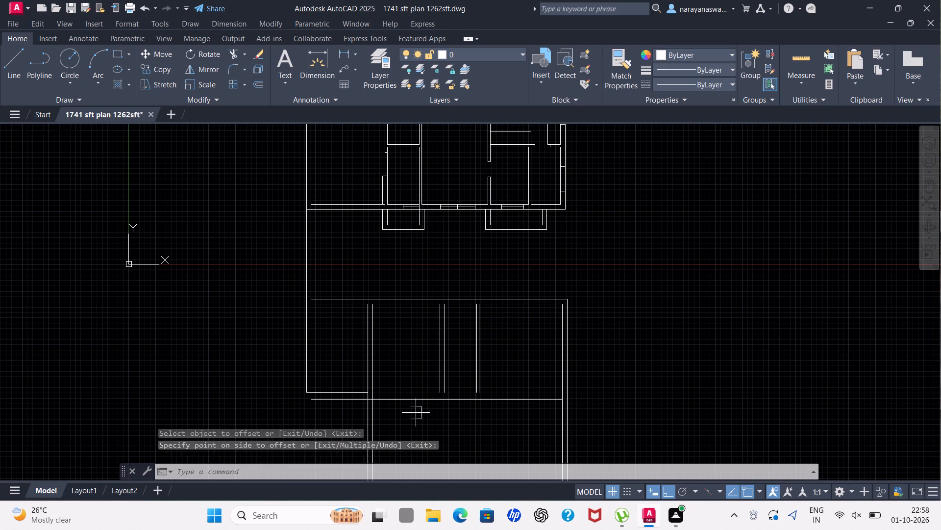
type("9\"")
key("Return")
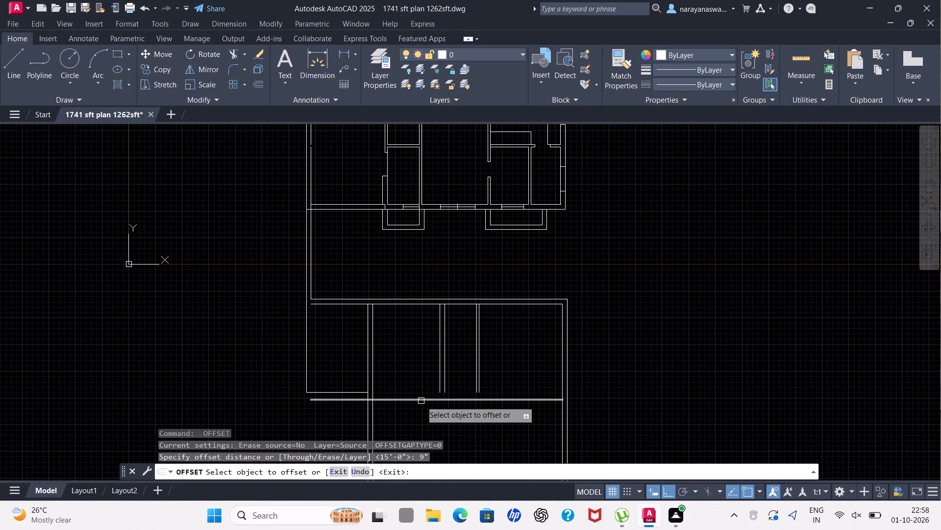
left_click_drag(421, 401, 421, 408)
left_click(422, 428)
key("Escape")
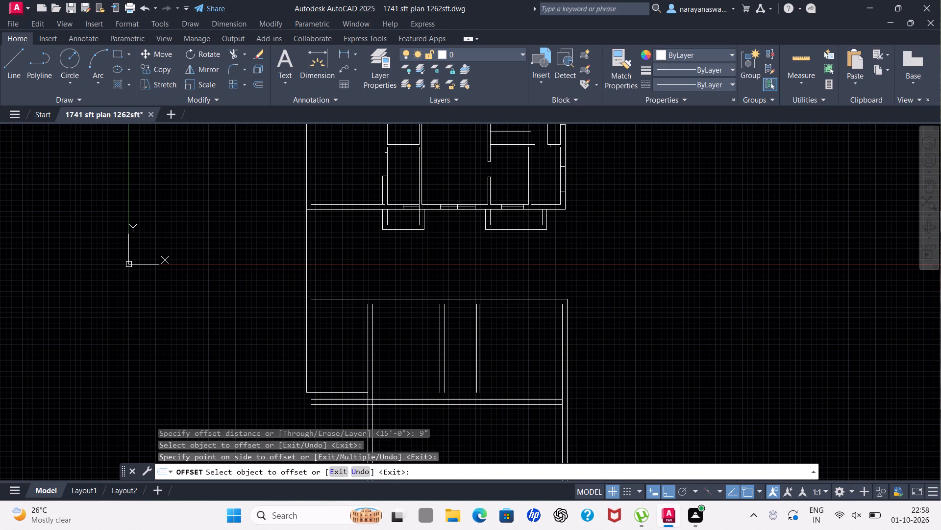
Trim both cross wall lines where they project left beyond the first partition's extended left face.
key("t")
key("r")
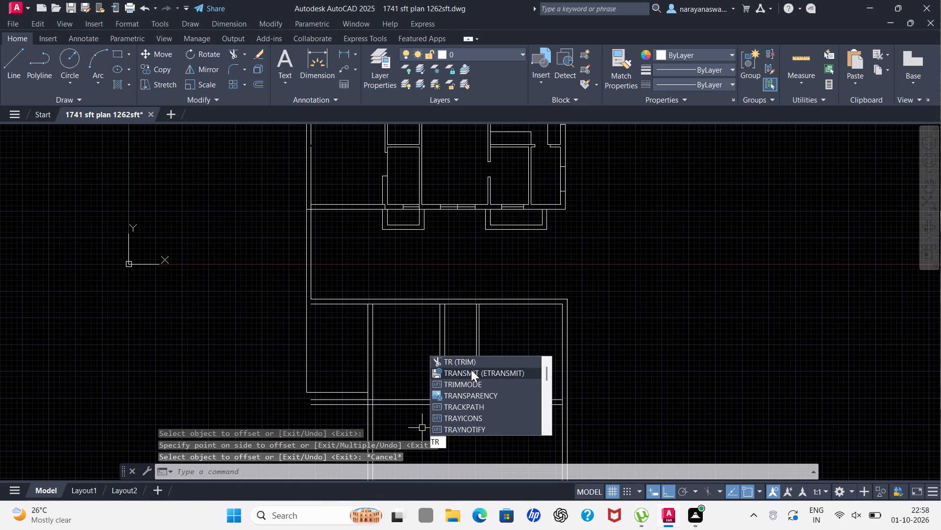
left_click(471, 363)
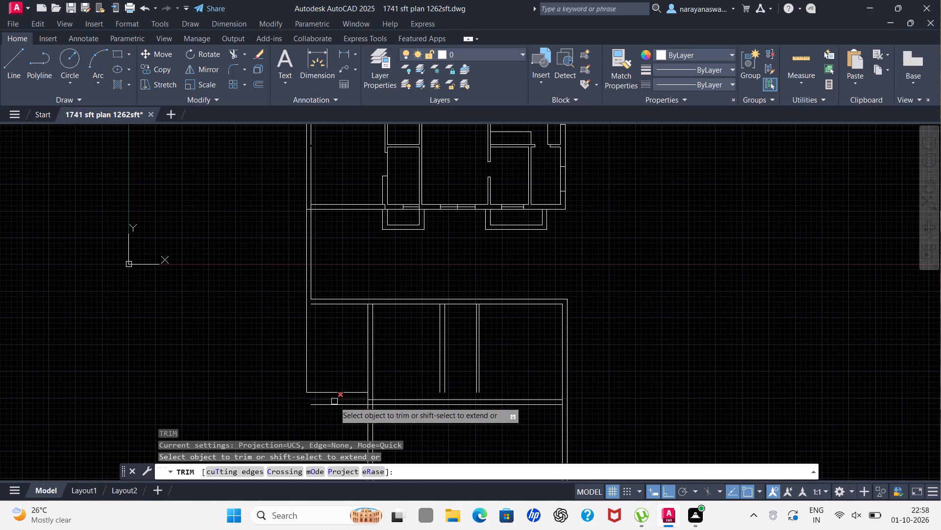
left_click(334, 400)
left_click(336, 404)
key("Escape")
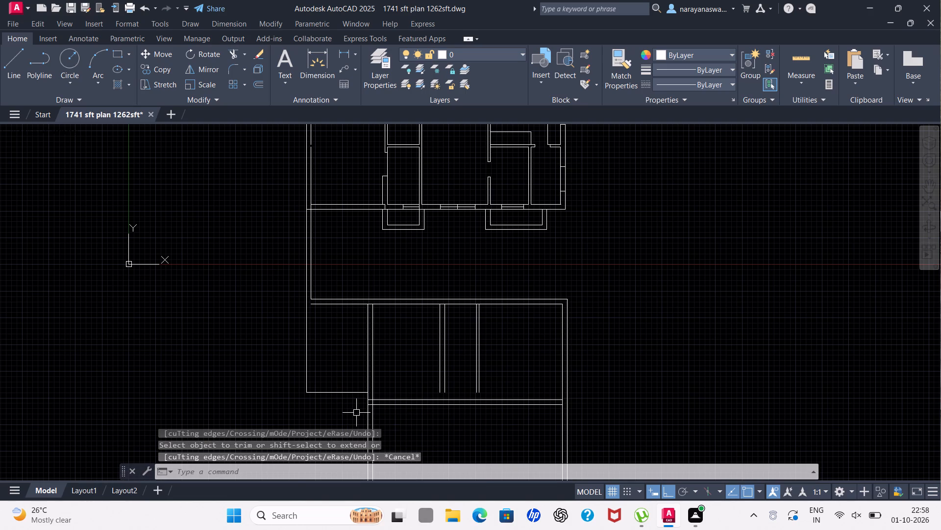
Extend both faces of the middle 9" partition down to the new cross wall's upper line.
scroll(357, 413, "down", 2)
scroll(426, 425, "up", 2)
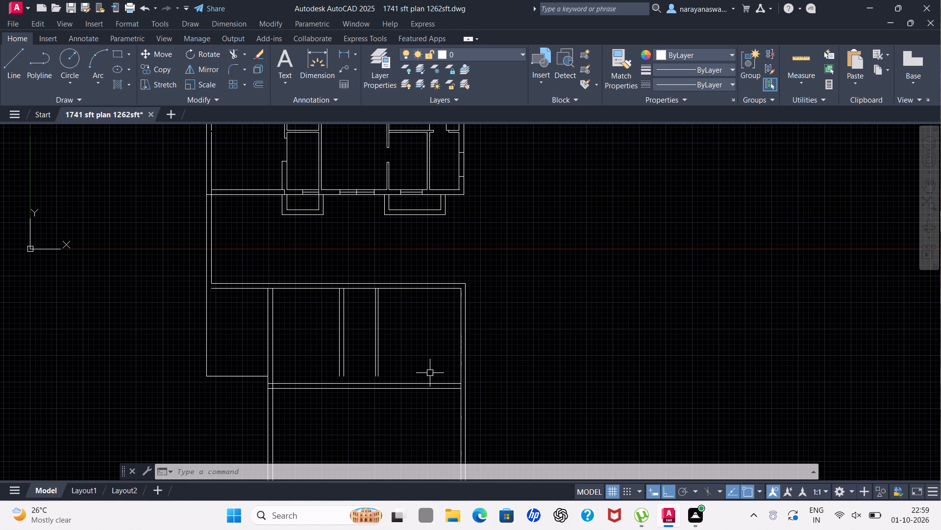
type("ex")
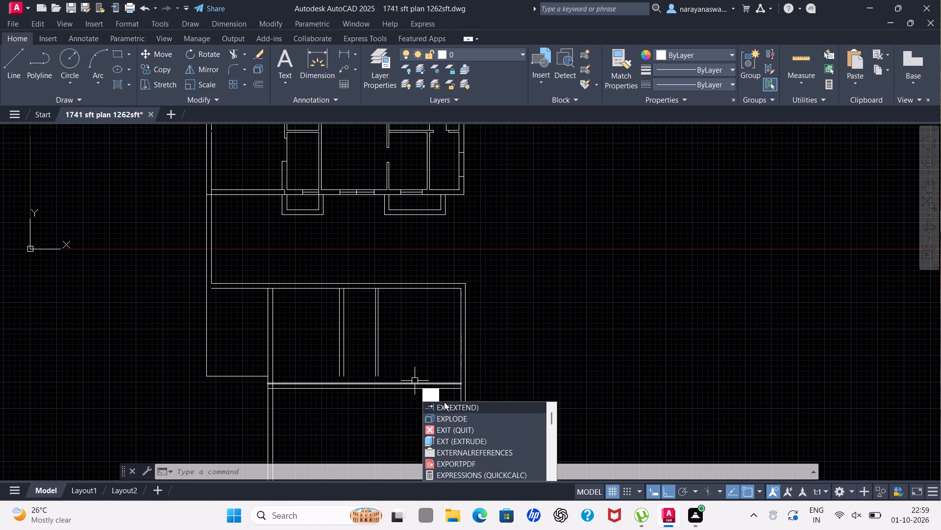
left_click(445, 402)
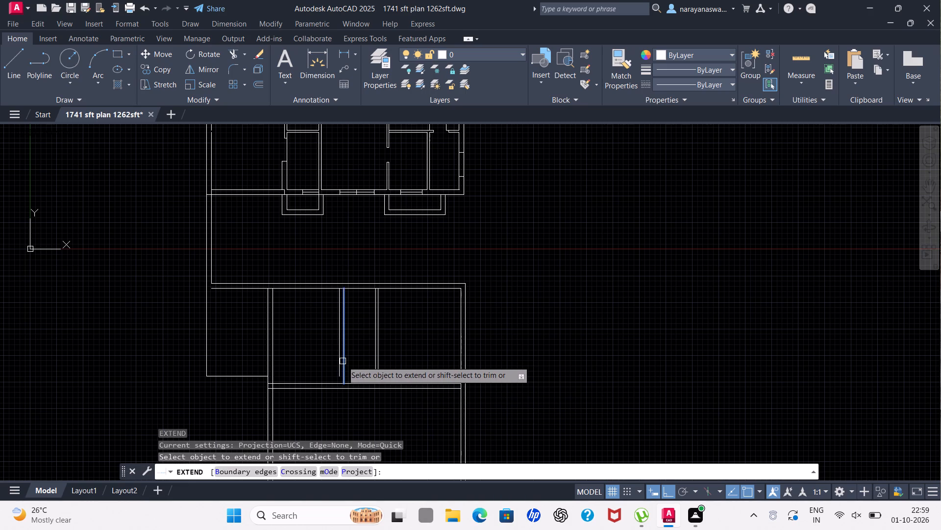
left_click(343, 361)
left_click(340, 362)
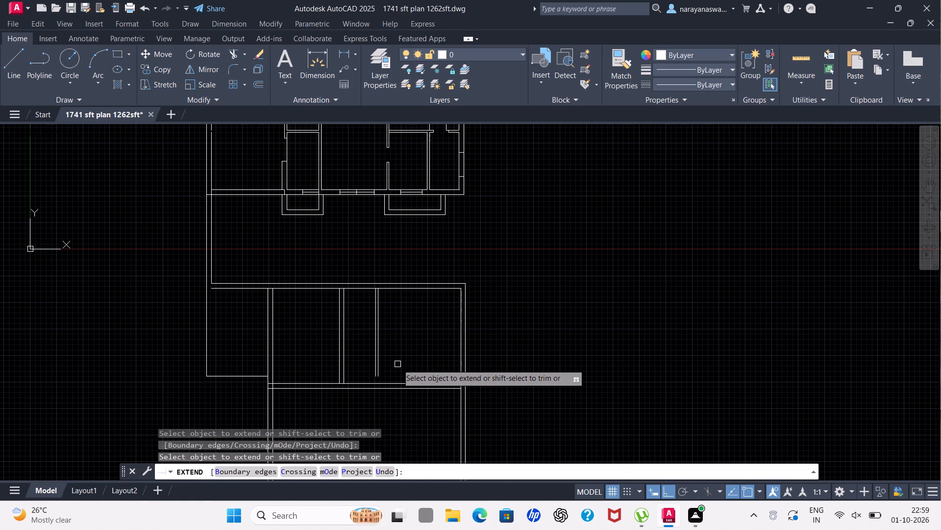
key("Escape")
key("Right")
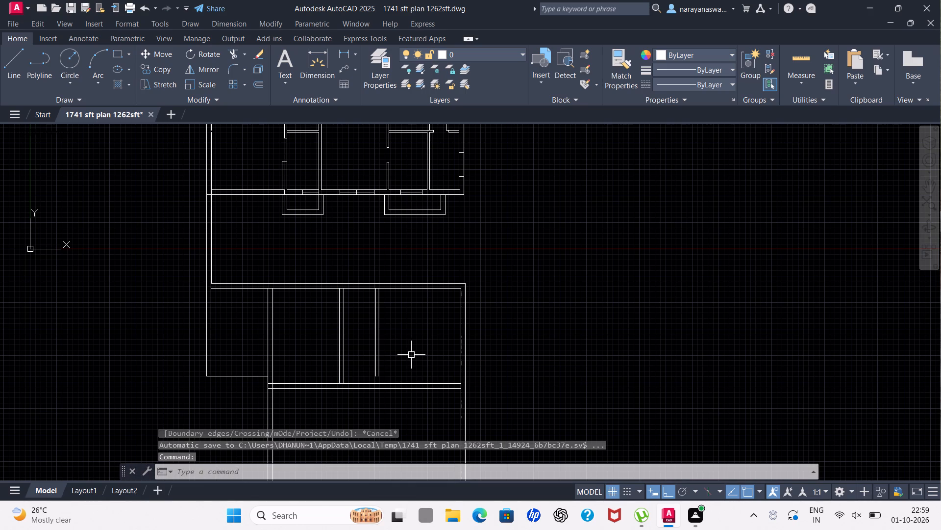
Draw a short vertical line across the cross wall's thickness, continuing the middle partition's right face to the wall's lower line.
scroll(359, 352, "up", 2)
scroll(364, 353, "down", 3)
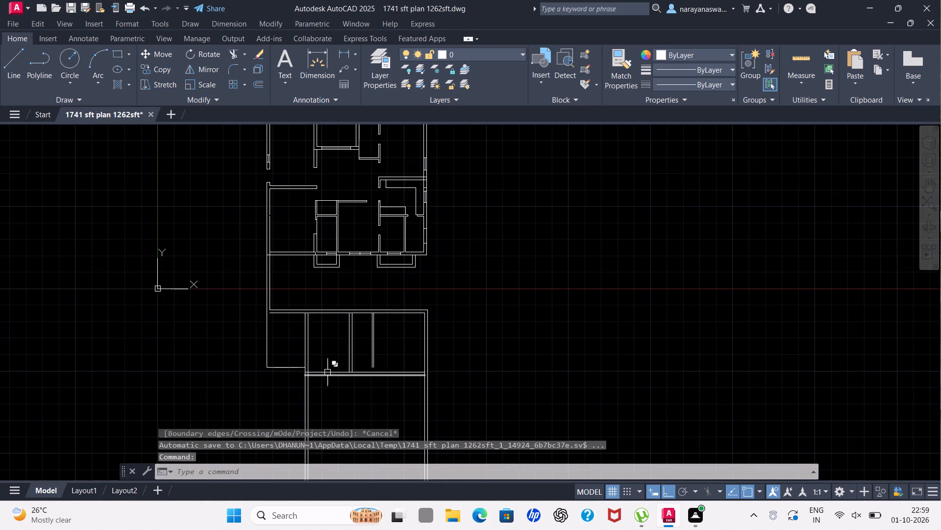
scroll(327, 373, "up", 2)
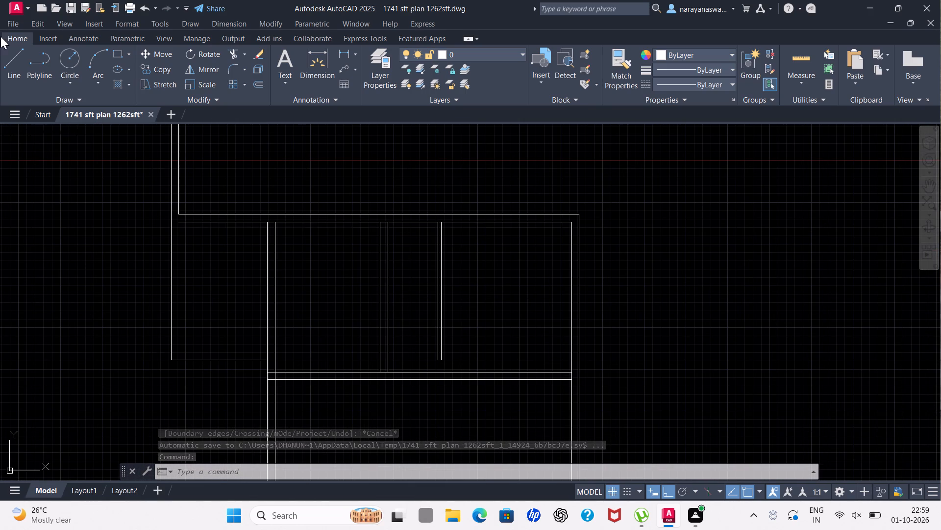
left_click(12, 67)
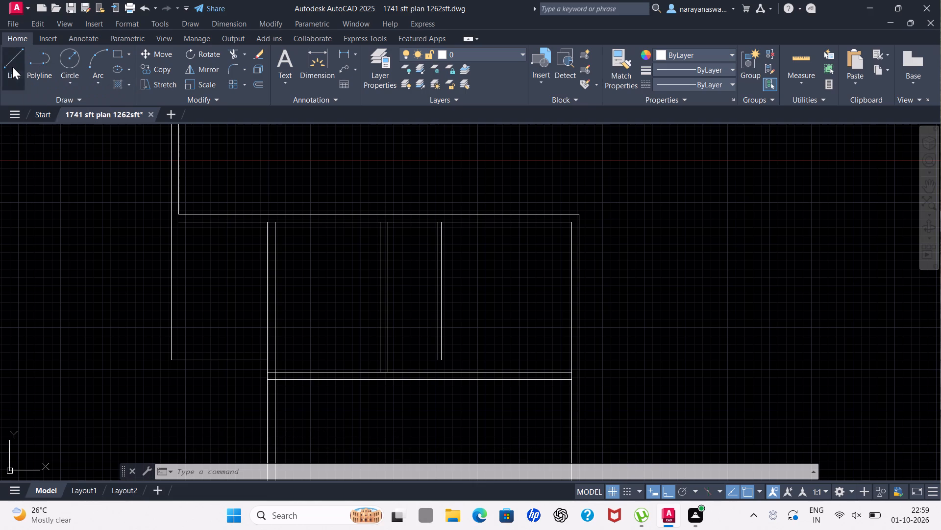
scroll(384, 372, "up", 2)
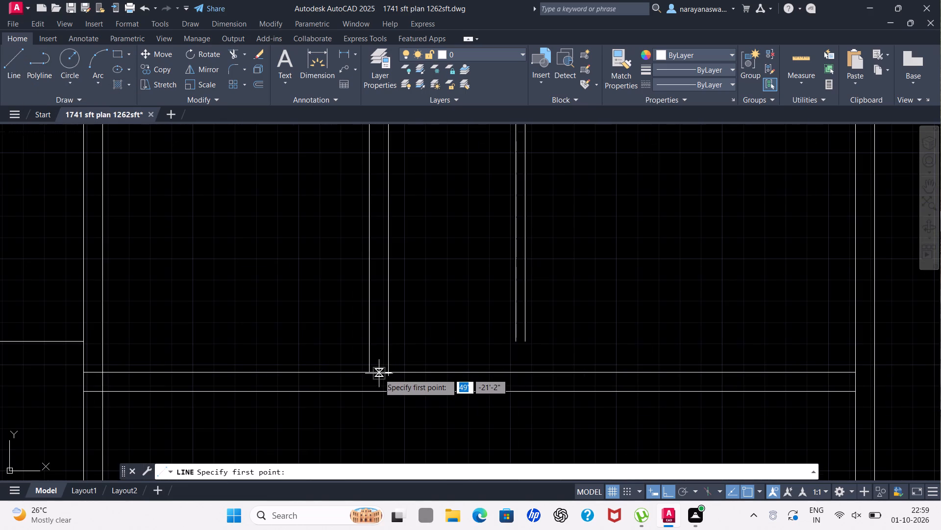
left_click(387, 373)
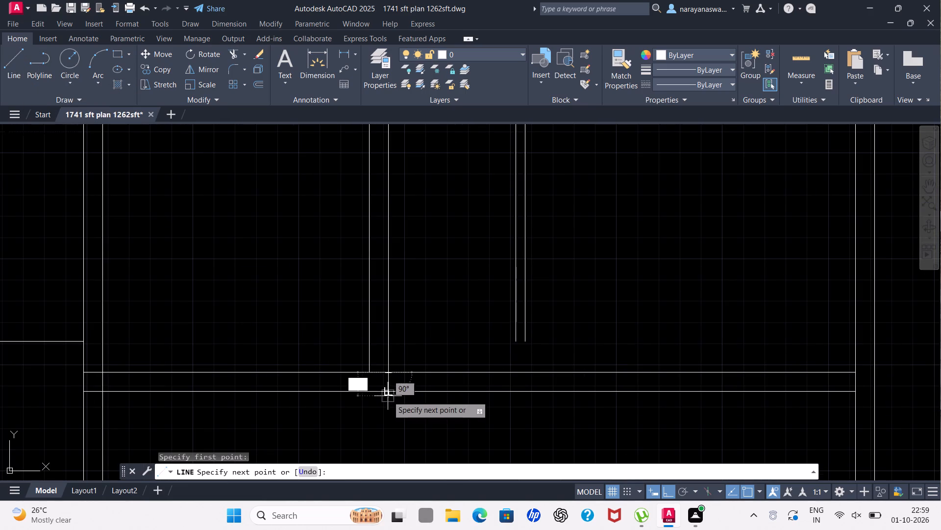
left_click(388, 396)
key("Escape")
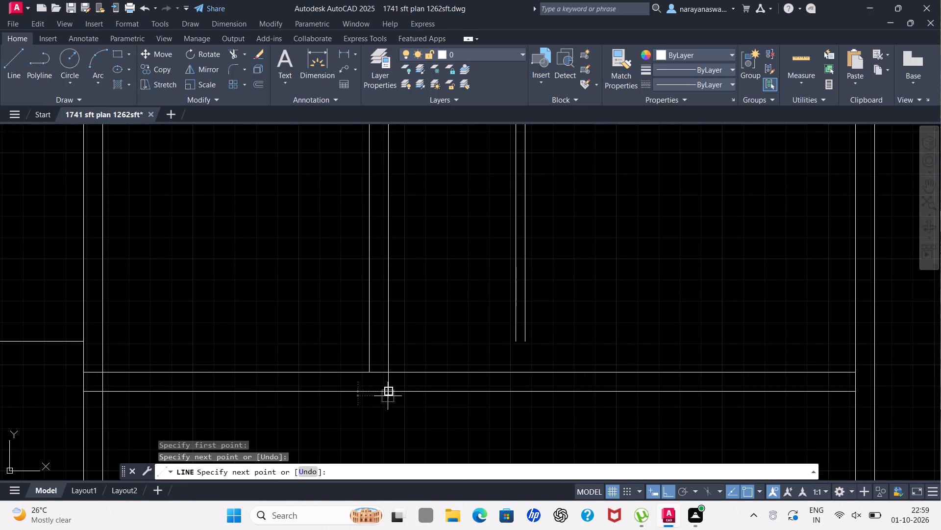
scroll(386, 383, "up", 1)
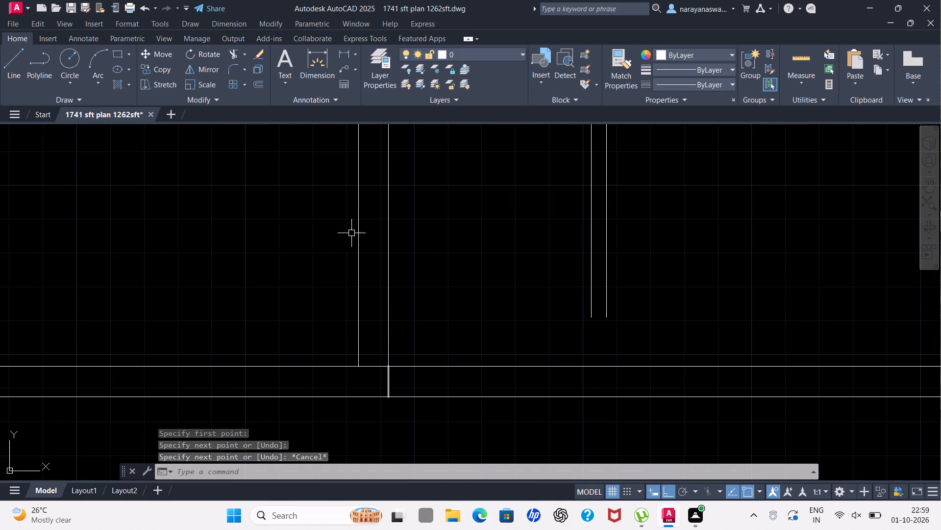
scroll(355, 237, "down", 4)
scroll(335, 190, "down", 2)
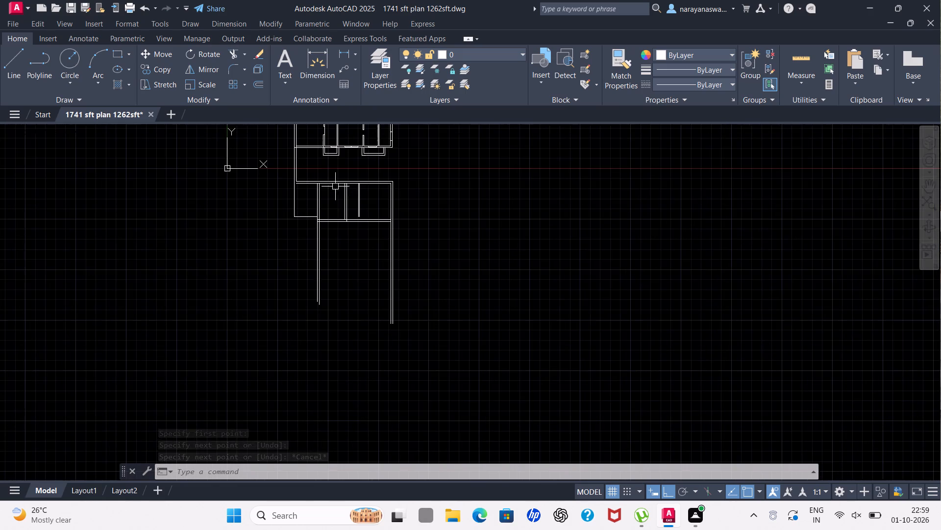
Draw a line about 3'-10" up from the cross wall between the middle partition's faces, ending in a cap across the 9" partition.
scroll(320, 171, "up", 2)
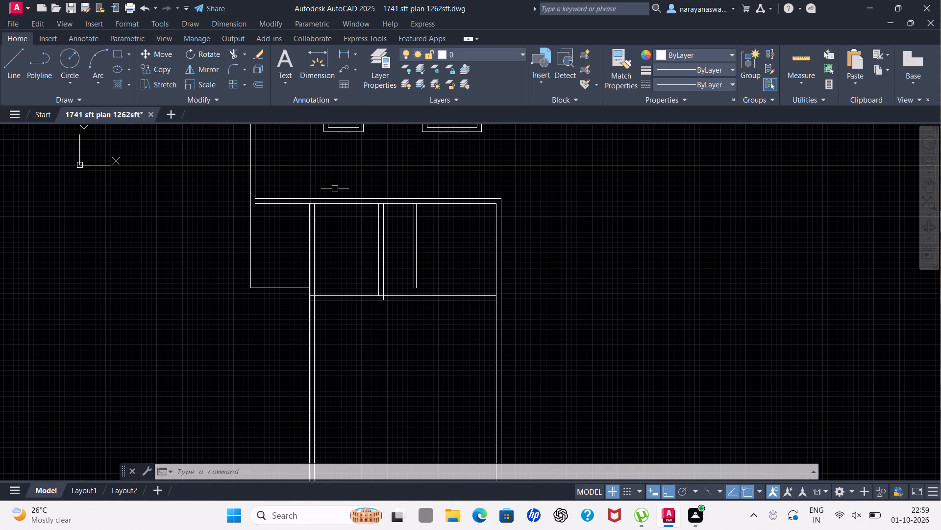
scroll(383, 235, "up", 3)
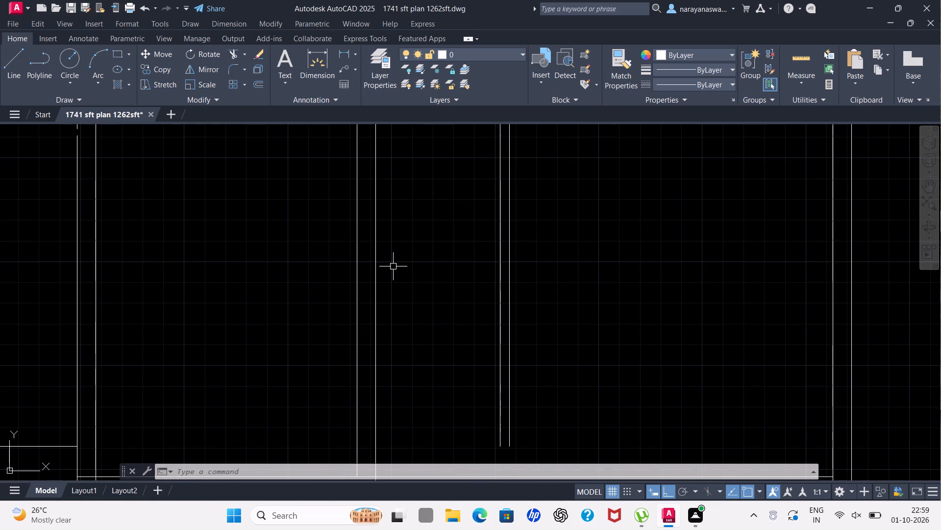
scroll(393, 266, "down", 2)
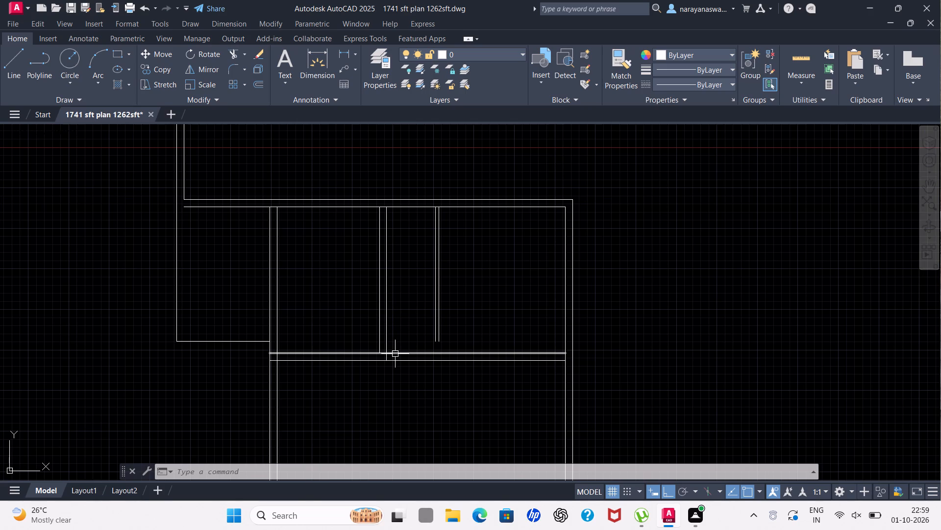
scroll(385, 364, "up", 1)
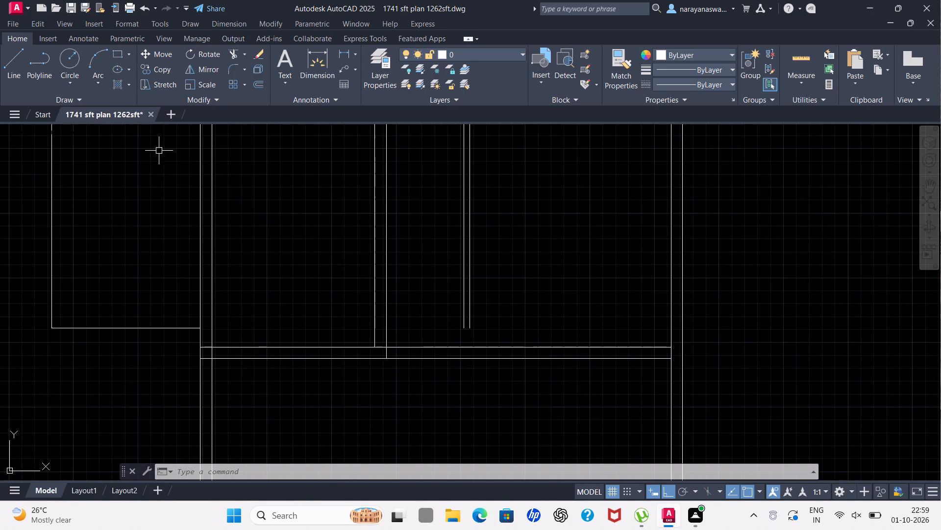
left_click(12, 61)
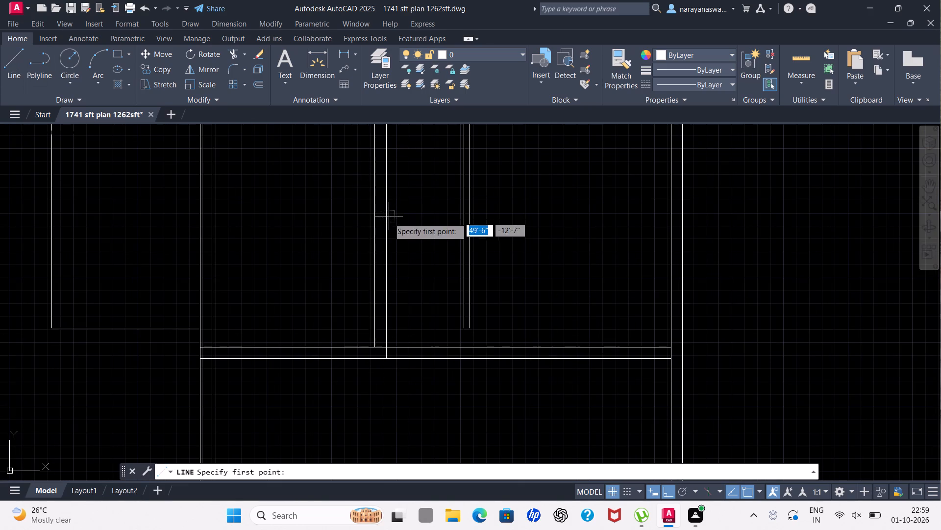
scroll(381, 327, "up", 3)
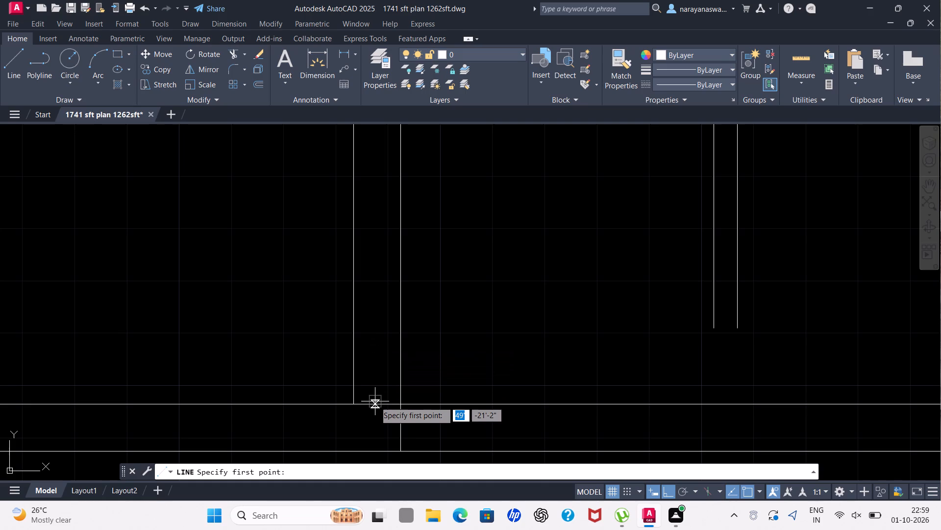
left_click(376, 403)
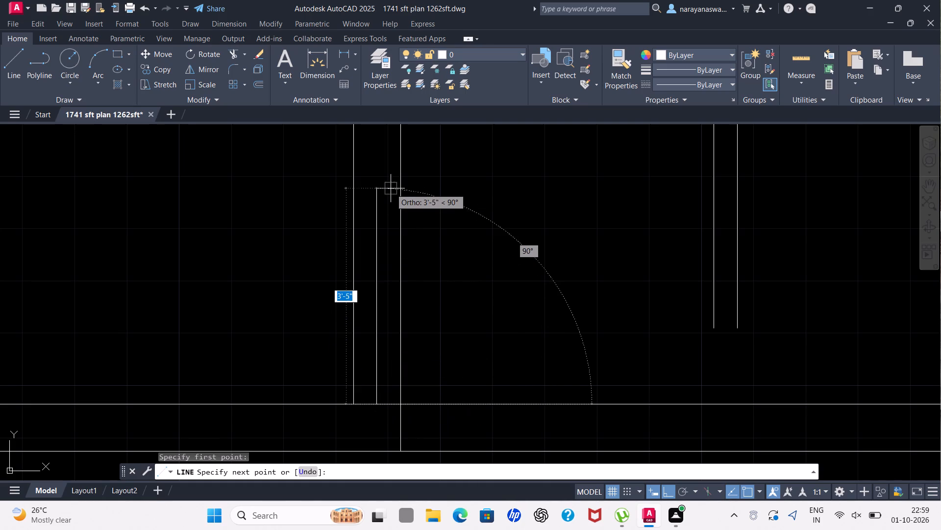
scroll(384, 206, "down", 2)
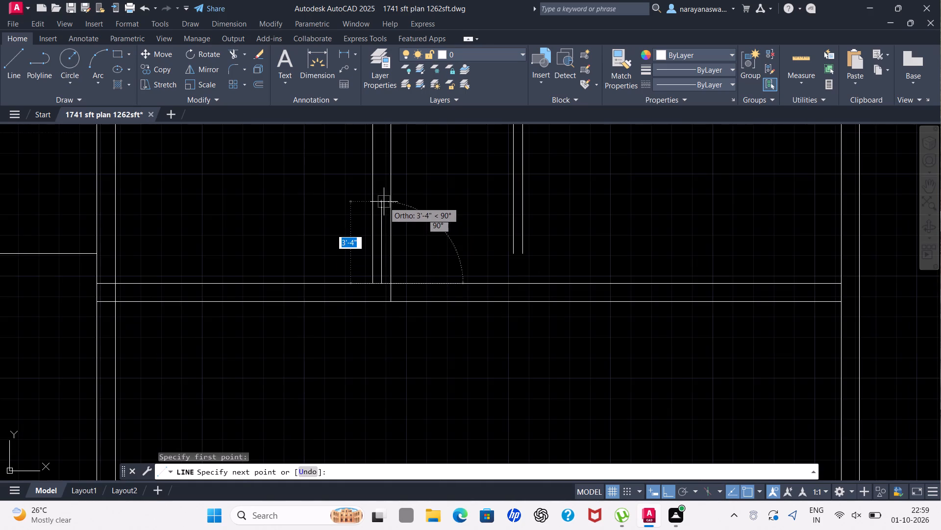
scroll(384, 202, "down", 3)
scroll(380, 179, "up", 3)
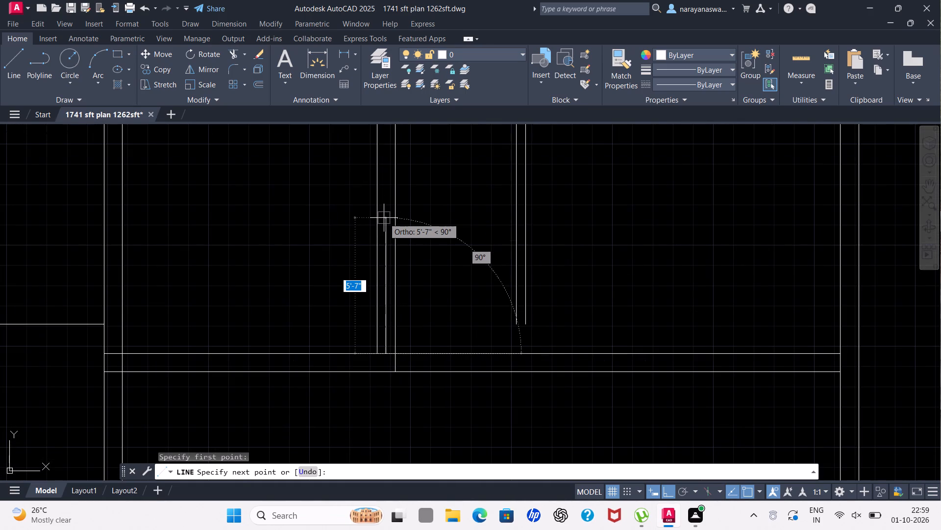
left_click(388, 261)
scroll(381, 265, "up", 4)
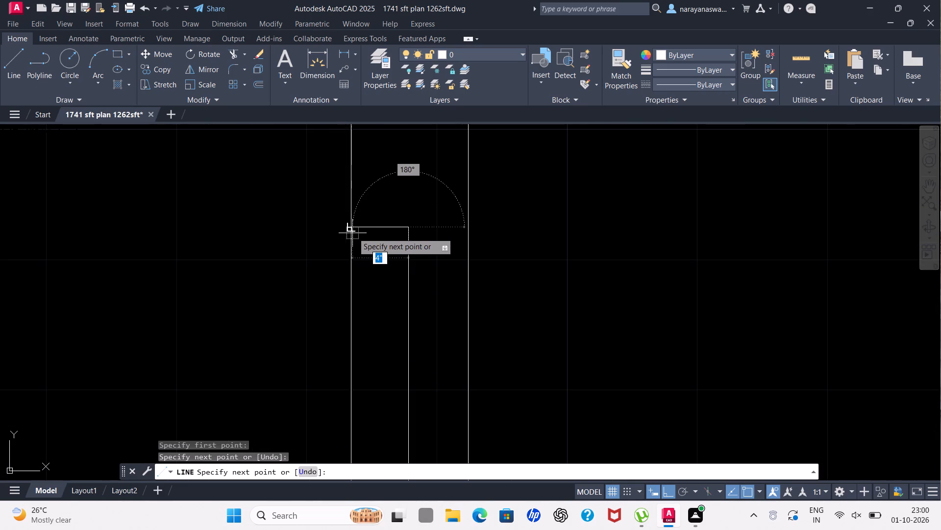
left_click(352, 228)
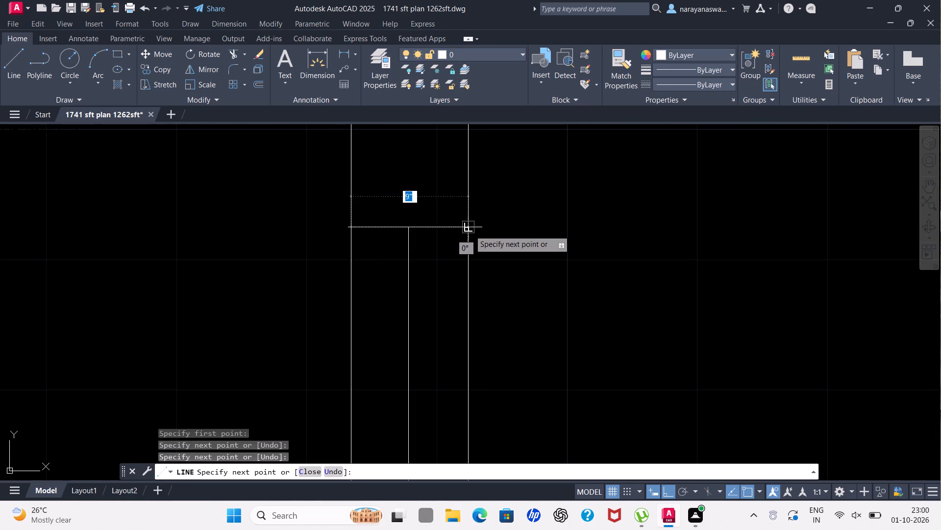
left_click(469, 230)
key("Escape")
Offset the inner line of the top horizontal wall 8'6" downward across the rooms.
scroll(468, 230, "down", 2)
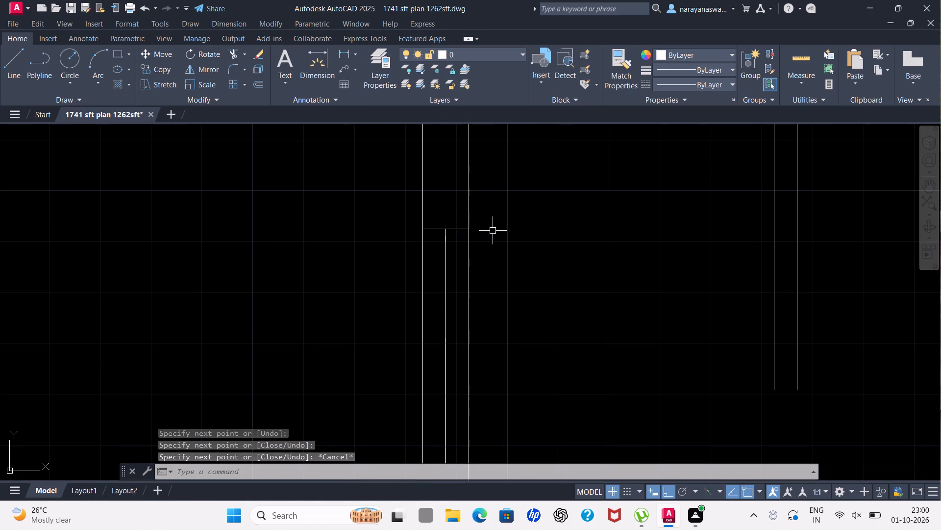
scroll(488, 254, "down", 4)
scroll(498, 199, "up", 1)
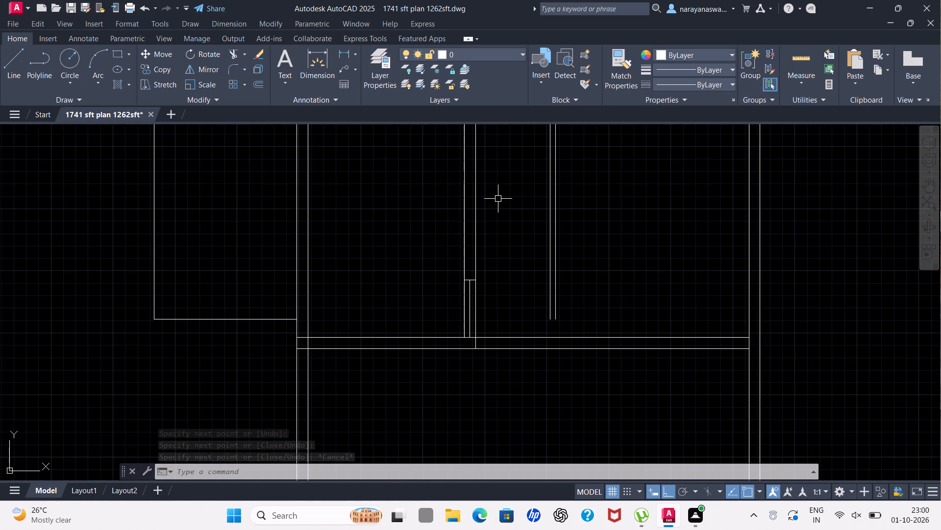
scroll(498, 198, "down", 1)
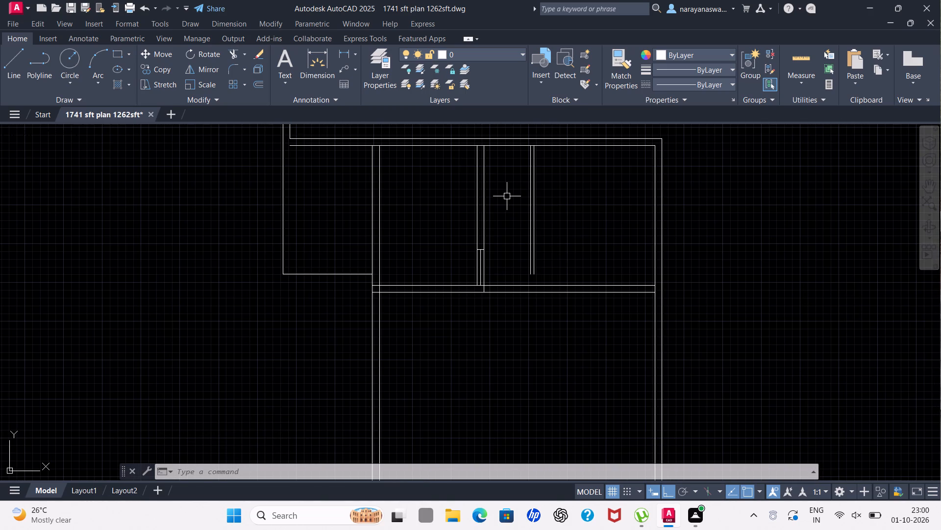
key("o")
left_click(584, 224)
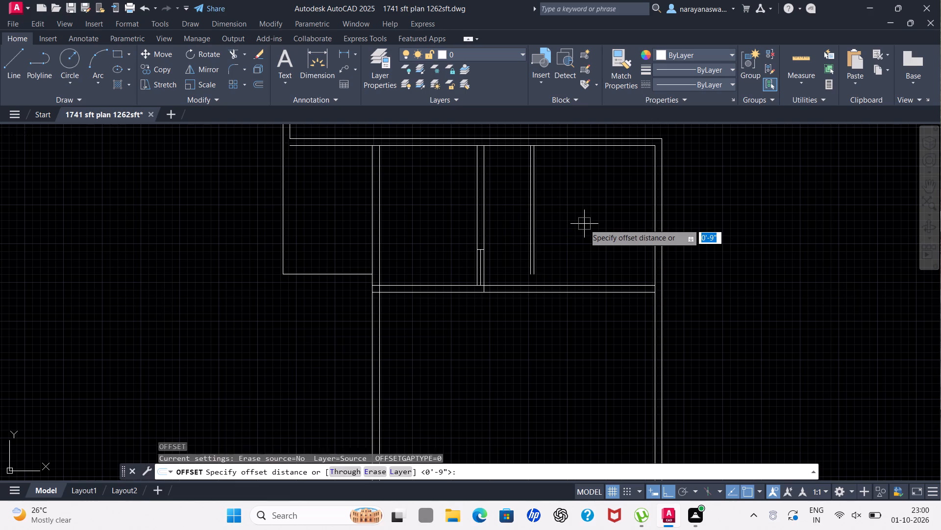
type("8'")
key("6")
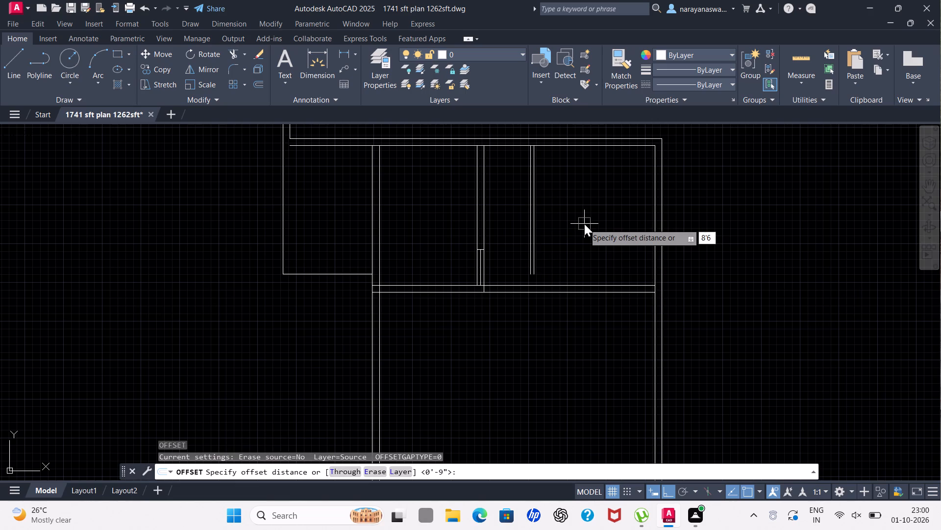
key("shift+quotedbl")
key("Return")
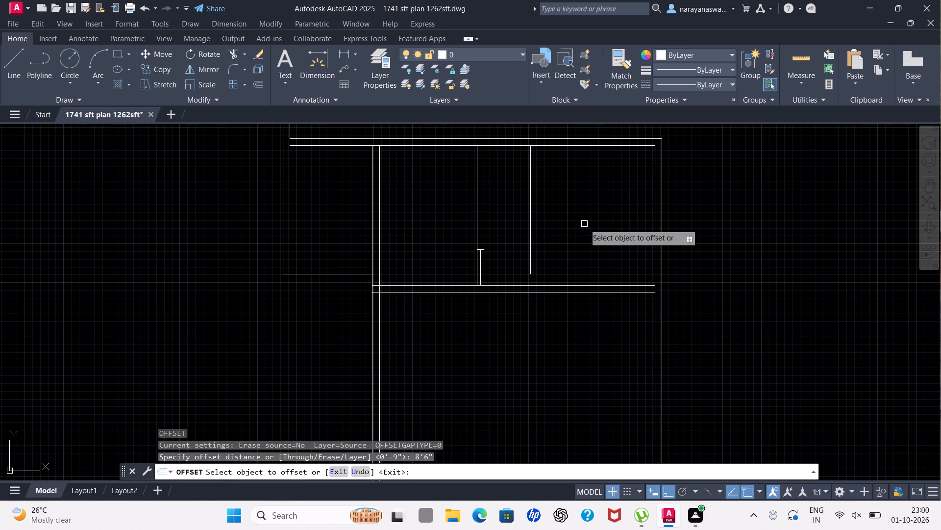
left_click(502, 147)
left_click(500, 196)
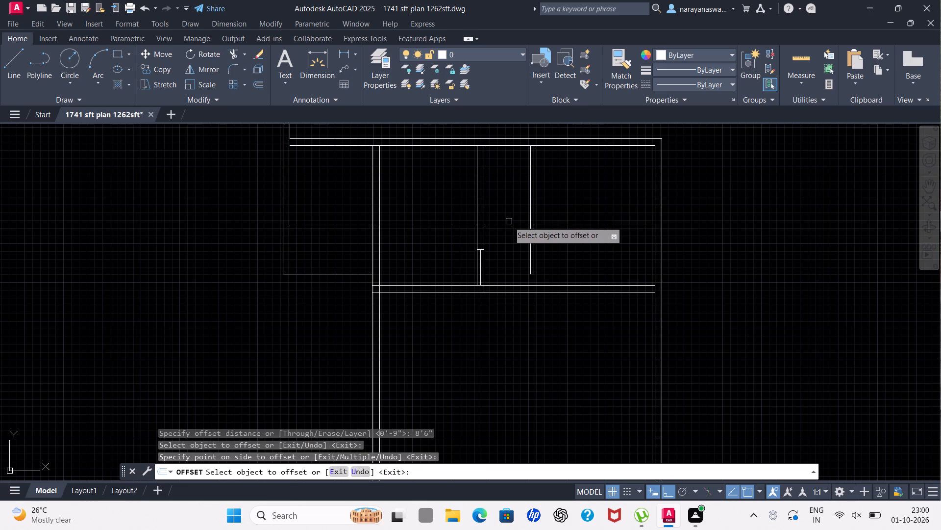
key("Escape")
Offset the new horizontal line 4.5" downward to form the second face of the thin wall.
scroll(500, 243, "up", 2)
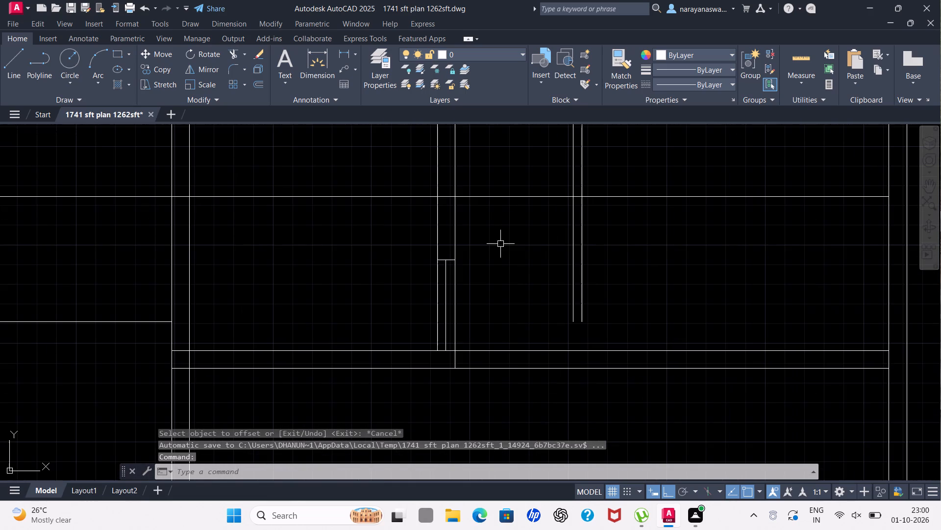
key("space")
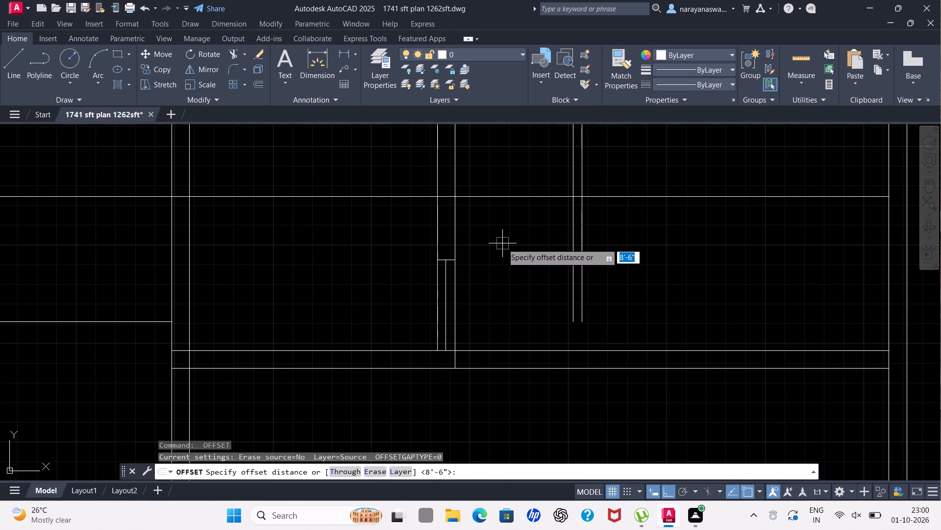
key("4")
type(".5\"")
key("Return")
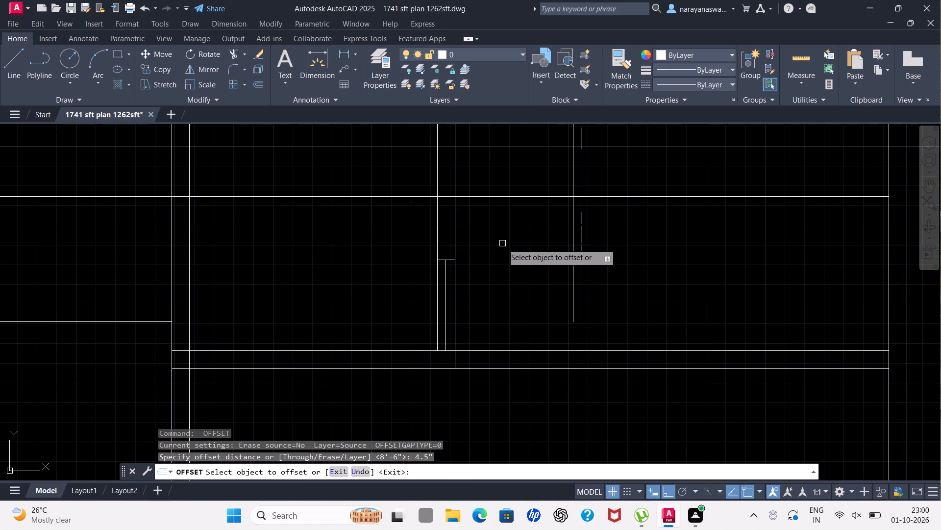
left_click(531, 195)
left_click(522, 213)
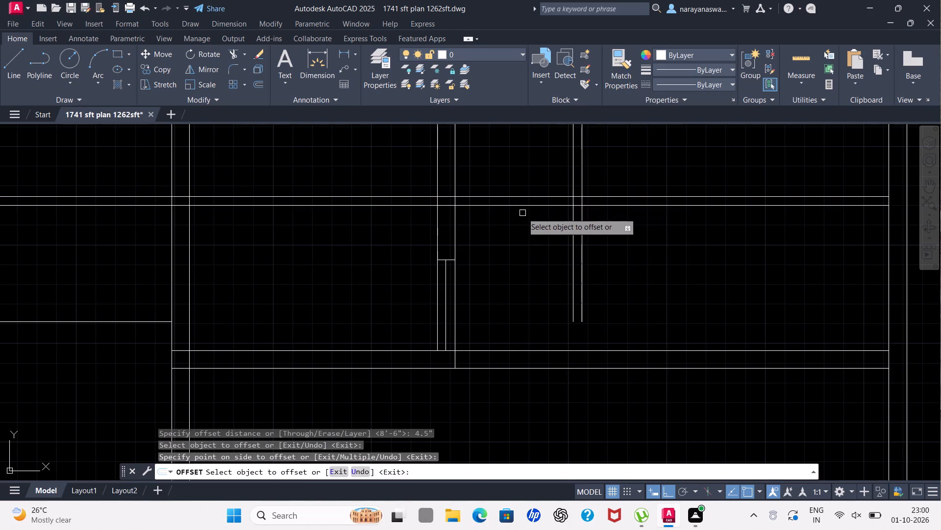
key("Escape")
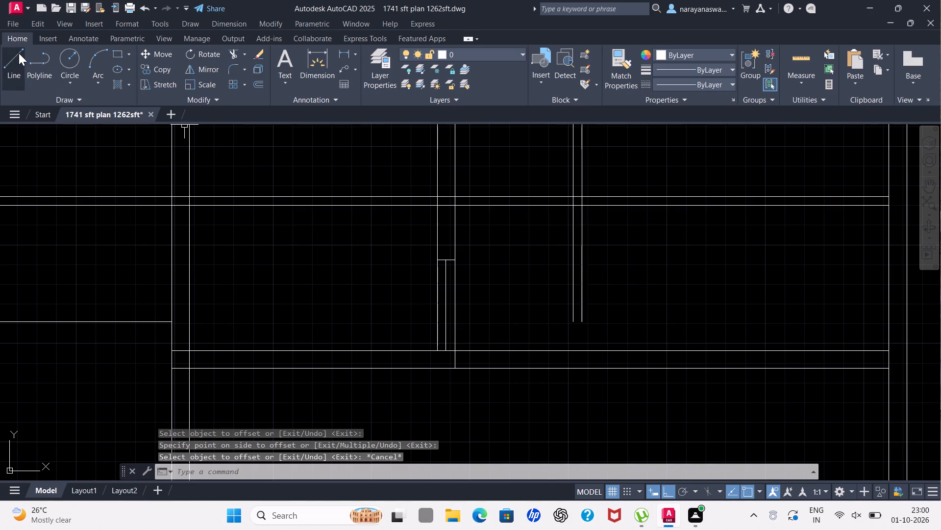
Draw a horizontal line from the middle partition's cap to the right face of the 4.5" partition.
left_click(19, 53)
left_click(453, 257)
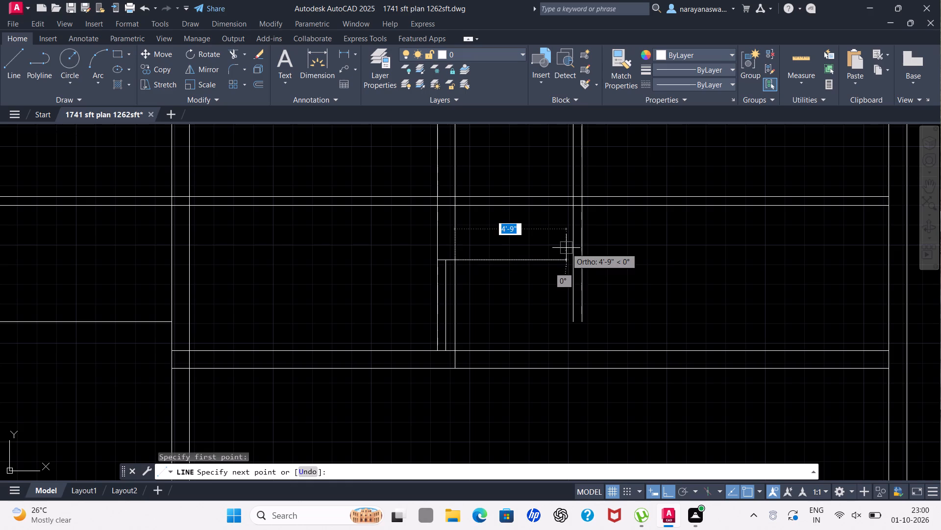
left_click(584, 256)
key("Escape")
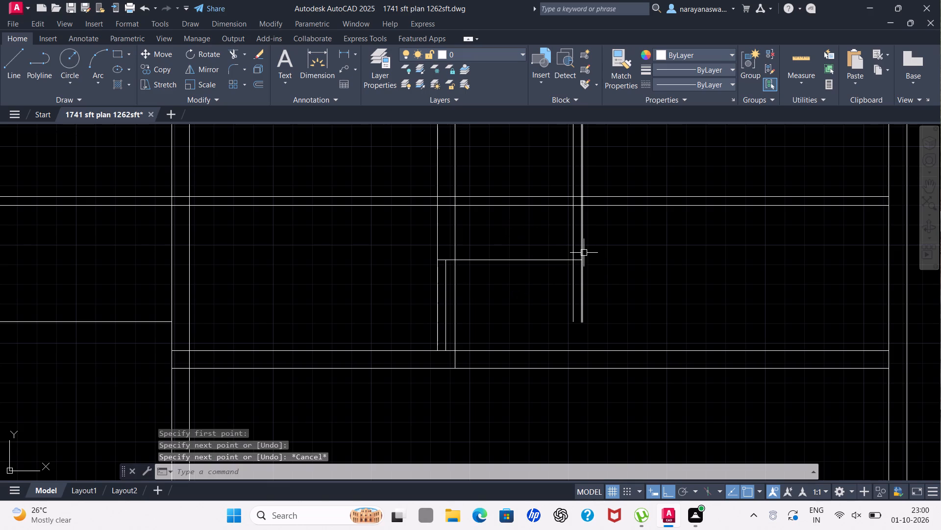
Trim both faces of the new 4.5" horizontal wall everywhere left of the middle 9" partition.
type("tr")
left_click(655, 280)
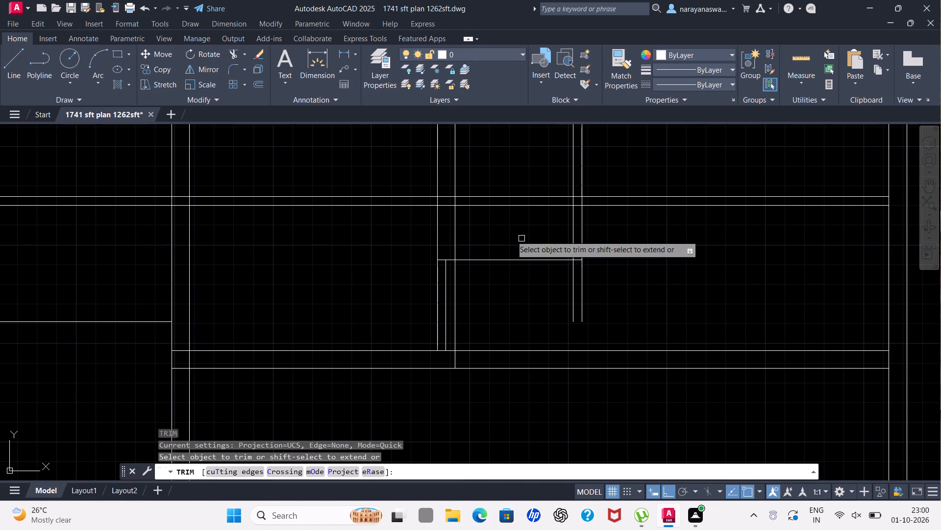
left_click_drag(381, 179, 371, 256)
scroll(371, 253, "down", 3)
scroll(306, 254, "up", 2)
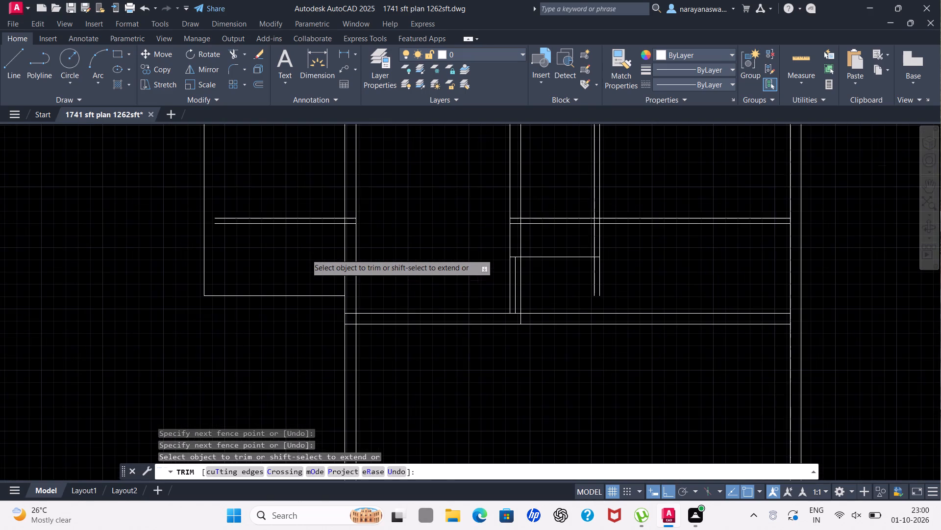
left_click_drag(305, 249, 305, 203)
scroll(361, 229, "up", 3)
left_click_drag(318, 230, 327, 154)
scroll(313, 191, "down", 4)
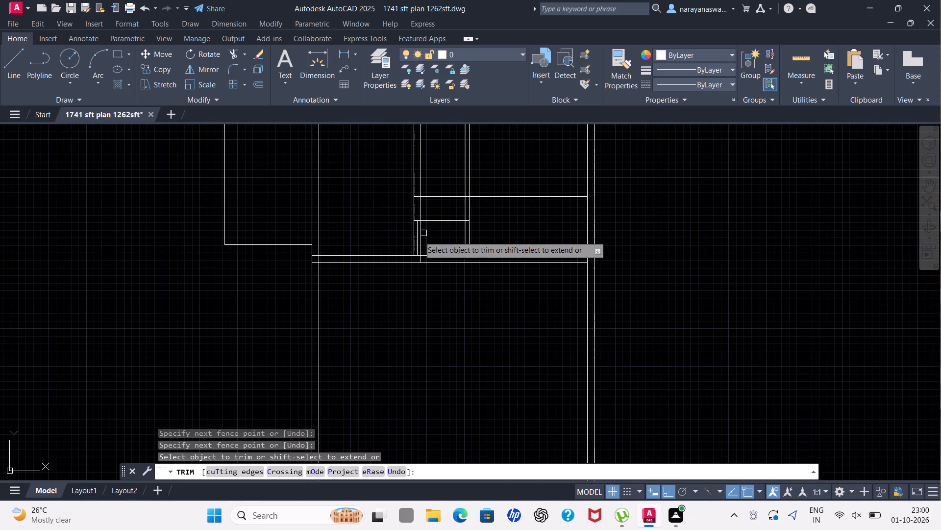
Trim the middle partition's lines and both 4.5" partition faces below the short horizontal line joining them.
left_click_drag(438, 236, 396, 244)
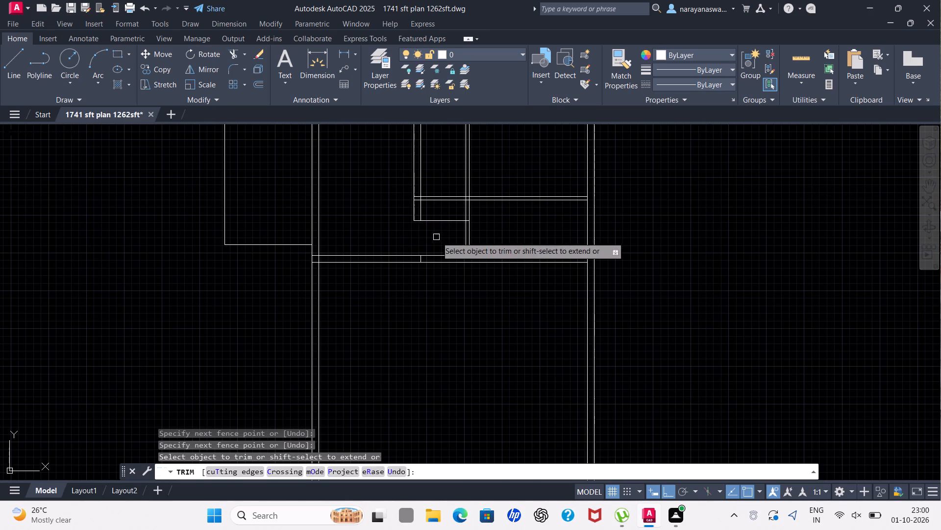
left_click_drag(439, 237, 480, 243)
scroll(502, 236, "down", 1)
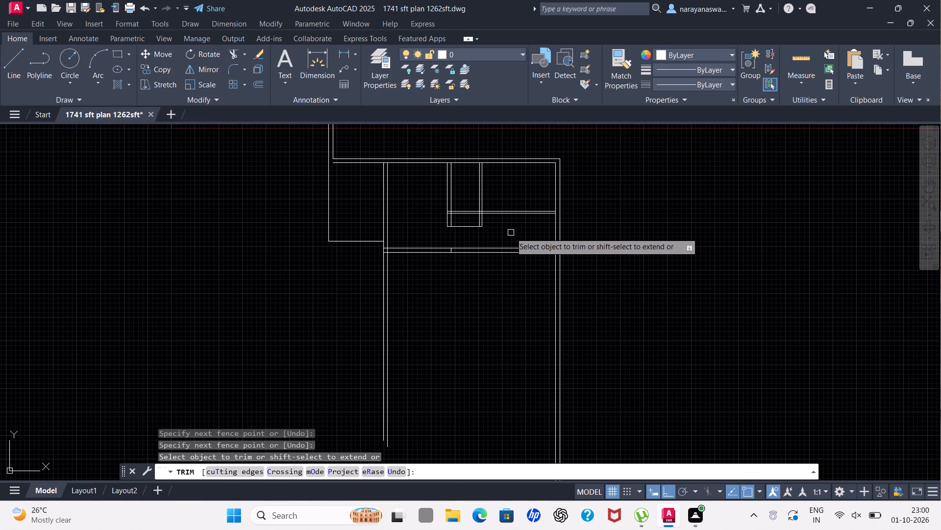
key("Escape")
Measure the room between the 4.5" partition and the outer right wall with Quick measure.
left_click(797, 61)
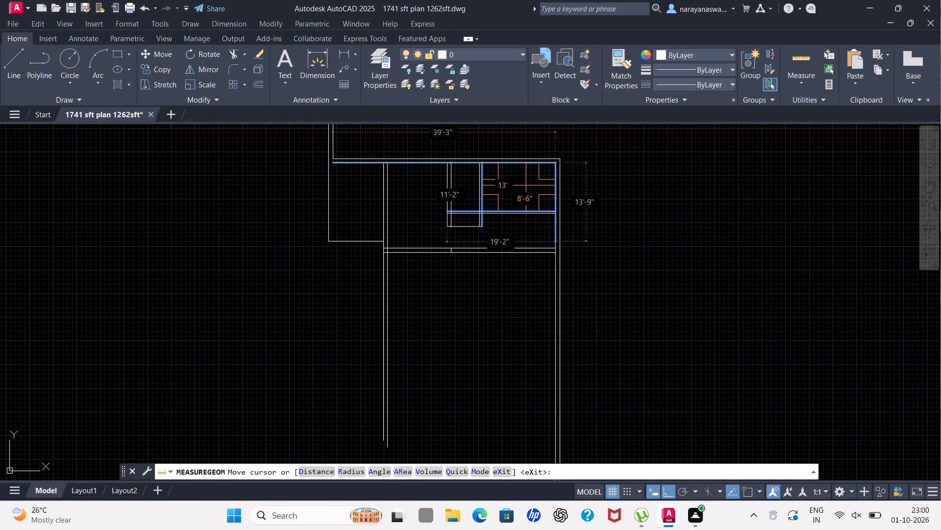
key("Escape")
Trim both faces of the 4.5" horizontal wall and of the lower 9" horizontal wall on their stretches reaching the outer right wall.
scroll(491, 251, "up", 1)
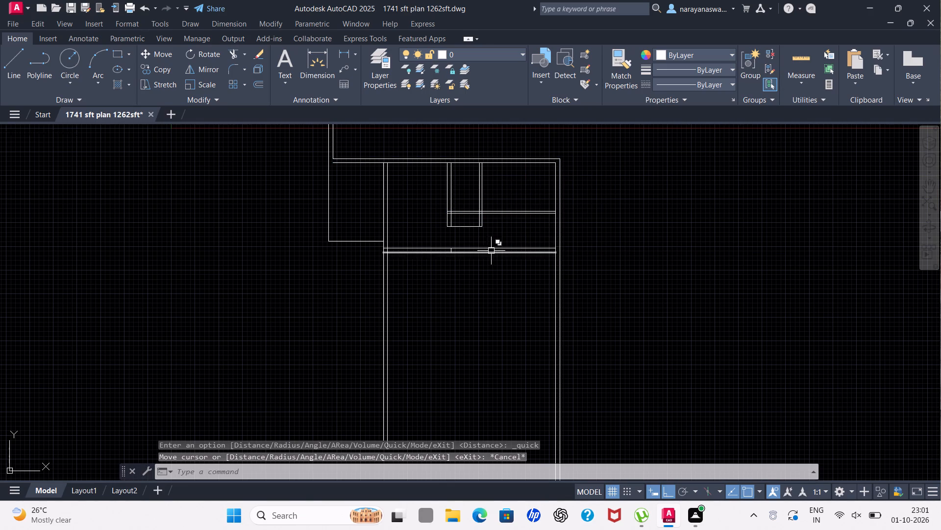
scroll(491, 251, "up", 1)
type("tr")
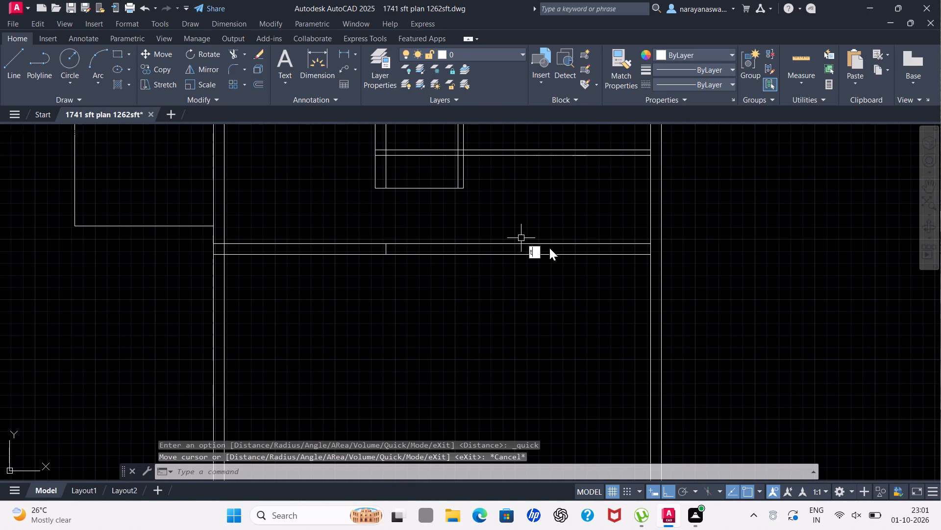
left_click(562, 260)
left_click_drag(571, 141, 531, 325)
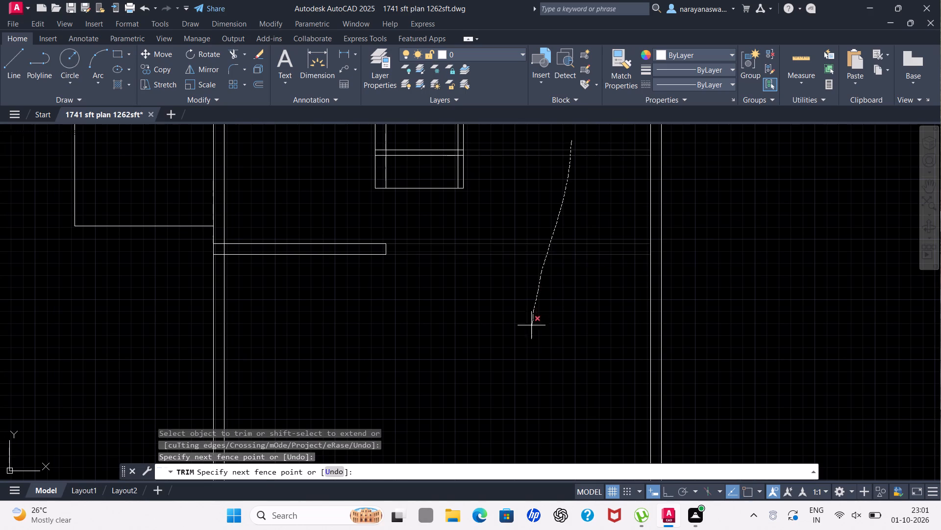
key("Escape")
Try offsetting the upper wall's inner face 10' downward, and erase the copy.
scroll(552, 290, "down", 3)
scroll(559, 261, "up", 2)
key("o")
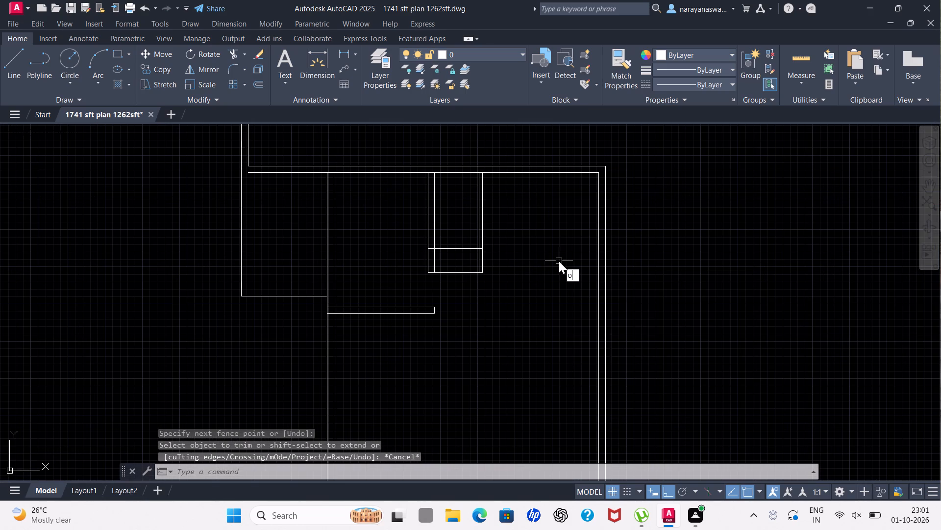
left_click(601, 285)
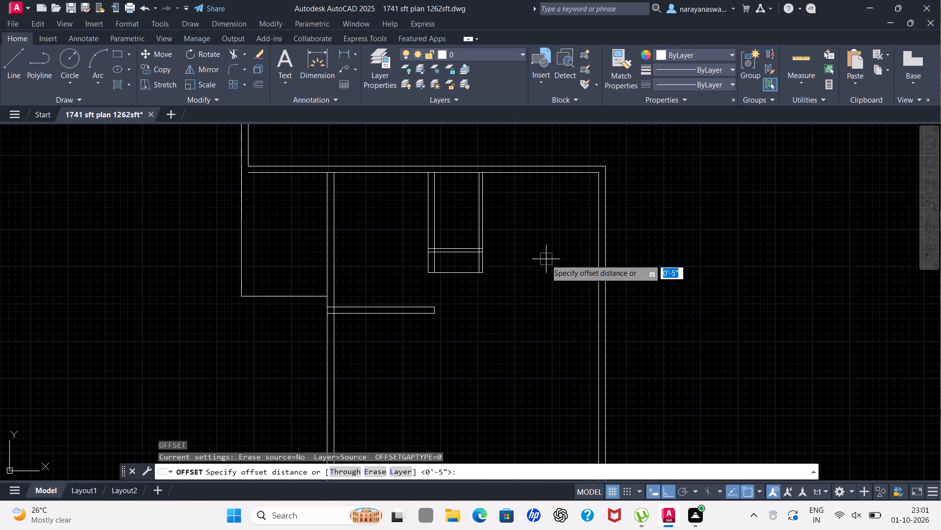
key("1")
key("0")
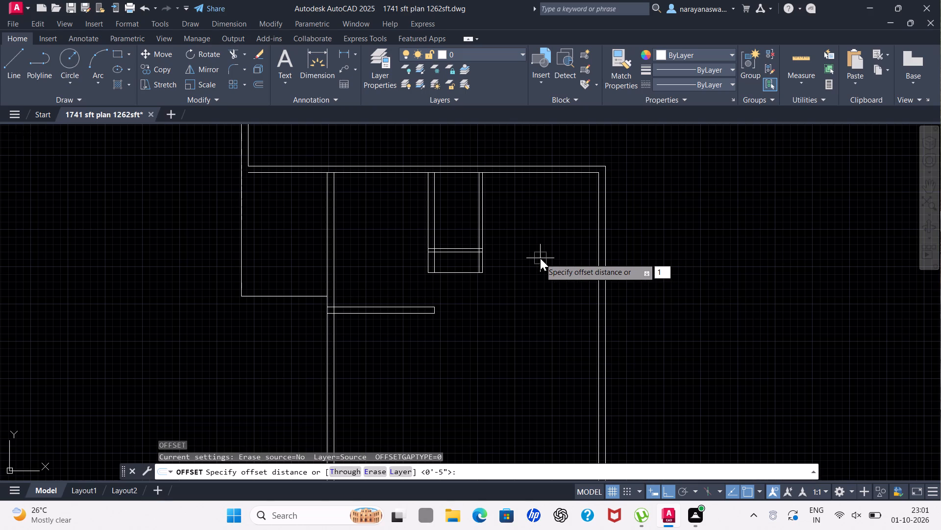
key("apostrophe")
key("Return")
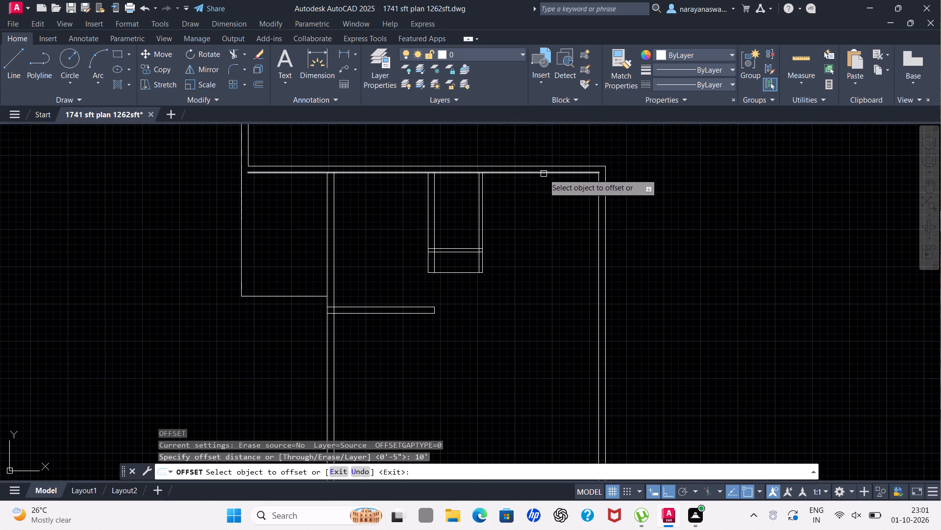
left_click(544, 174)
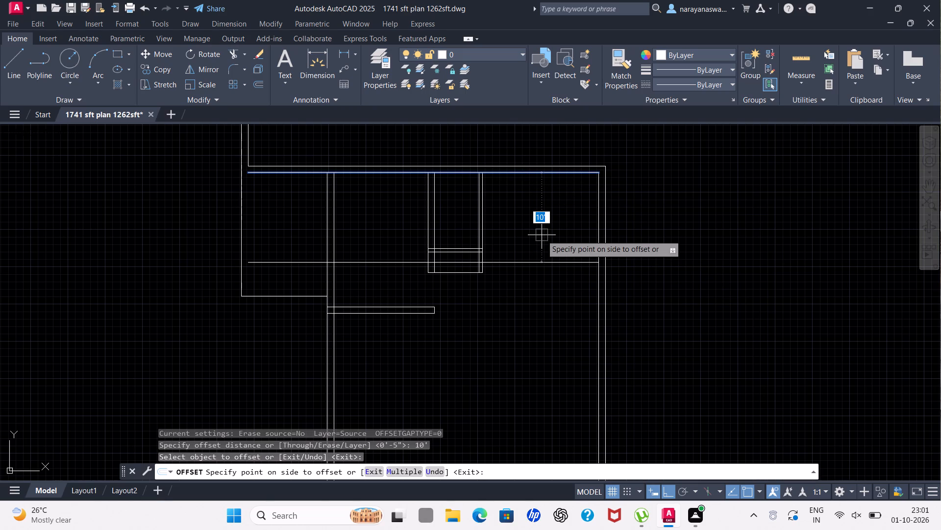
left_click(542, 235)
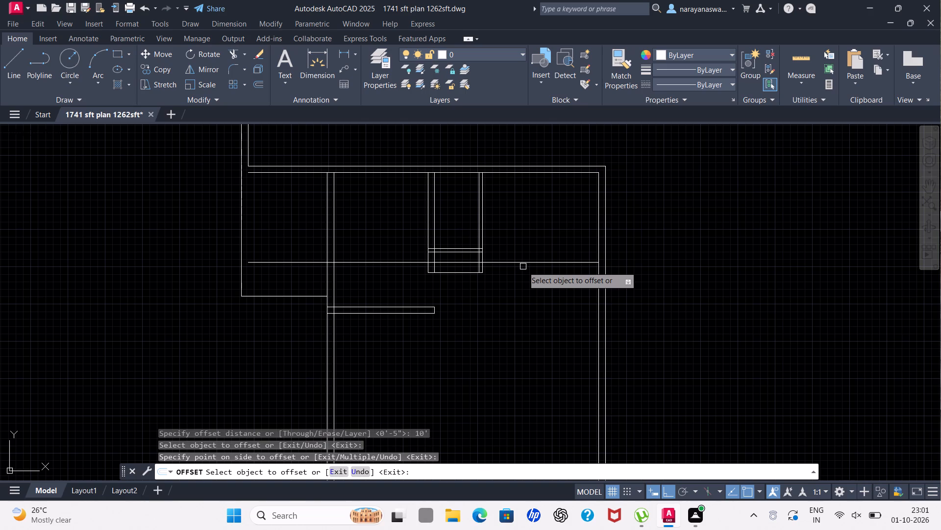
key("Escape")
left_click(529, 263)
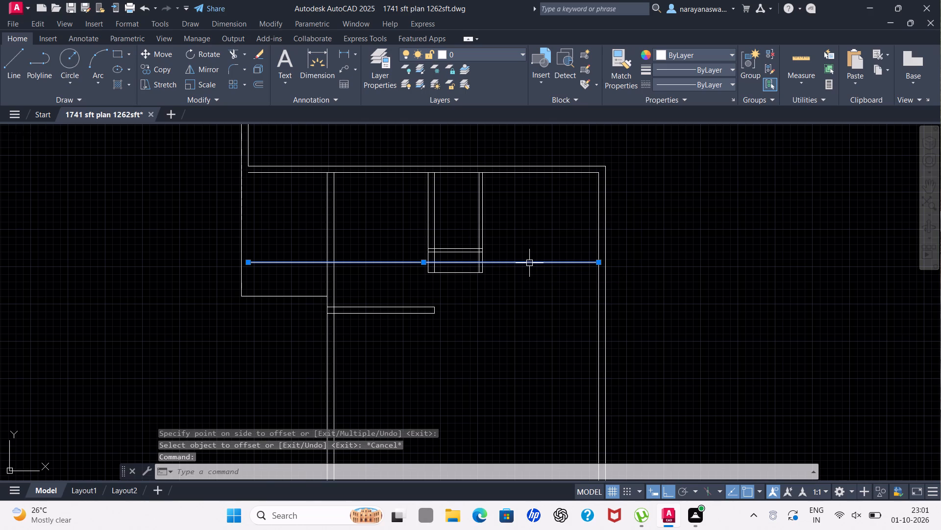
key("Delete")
Draw a horizontal line from the 4.5" partition's lower right corner to the outer face of the right wall.
left_click(19, 61)
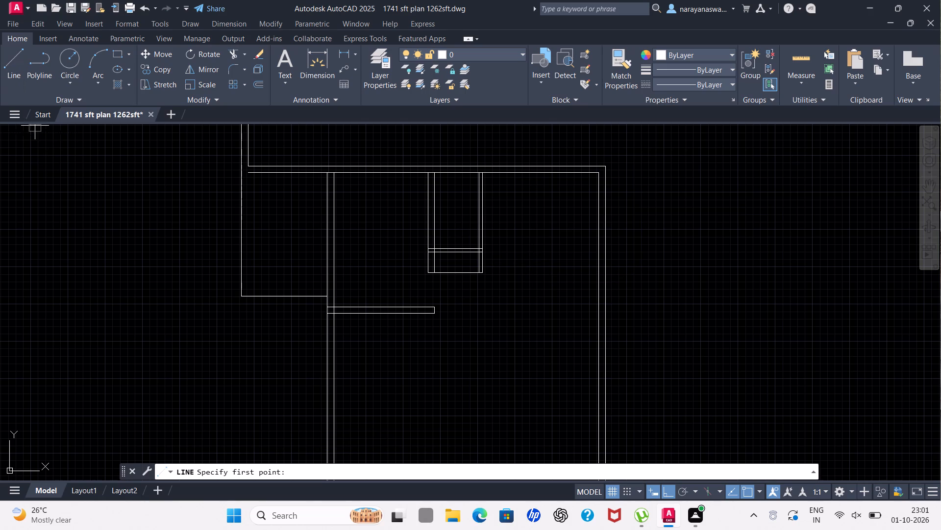
left_click_drag(483, 270, 528, 274)
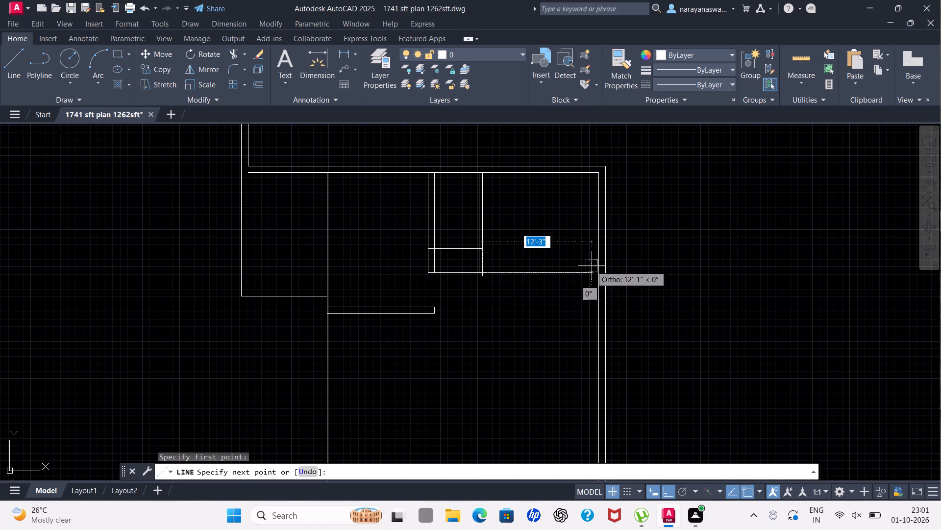
left_click(606, 268)
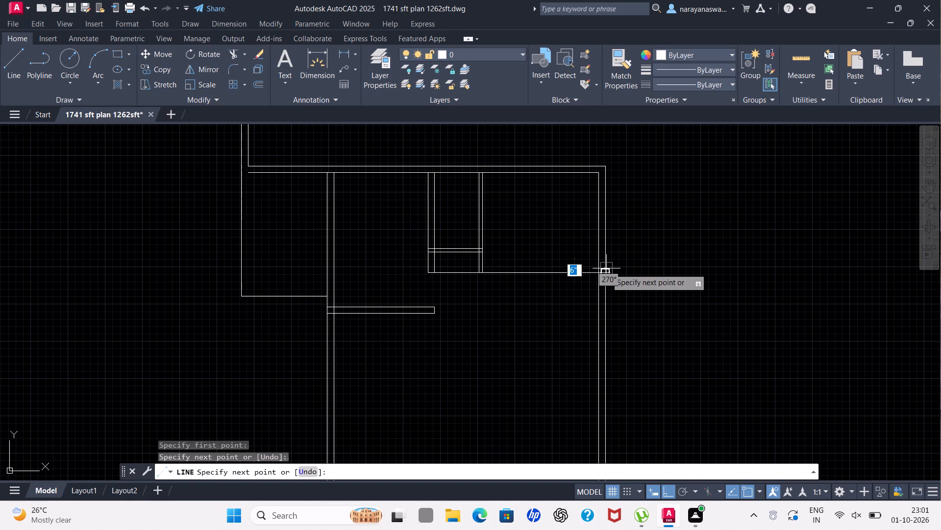
key("Escape")
Offset the new horizontal line 9" upward to form the room's lower wall.
key("o")
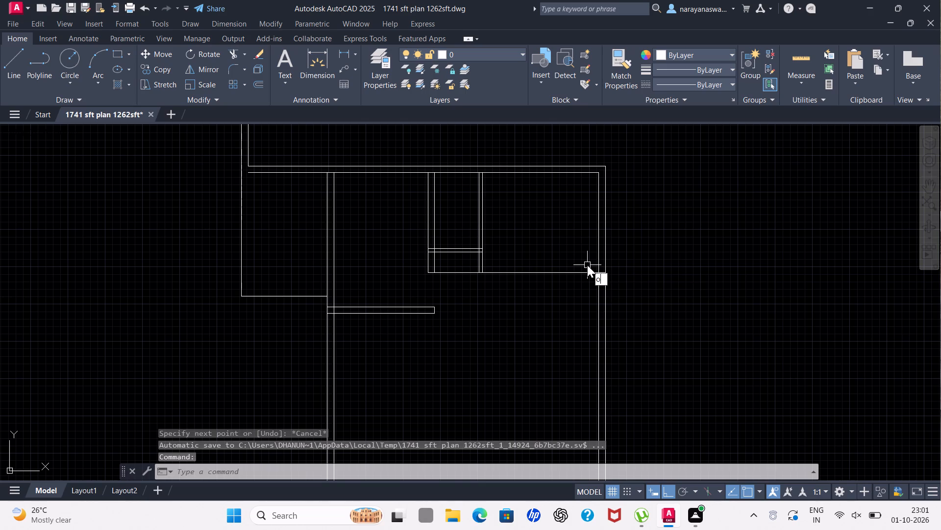
left_click(629, 289)
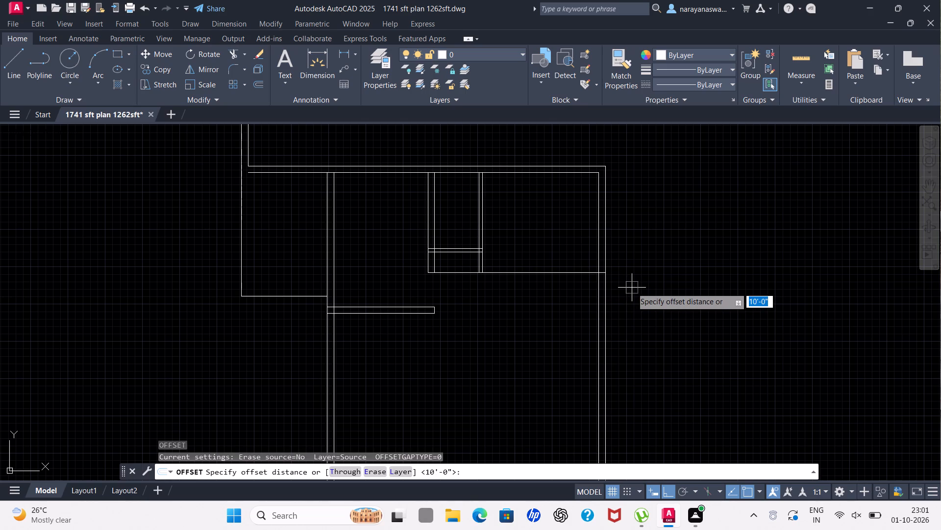
key("9")
key("shift+quotedbl")
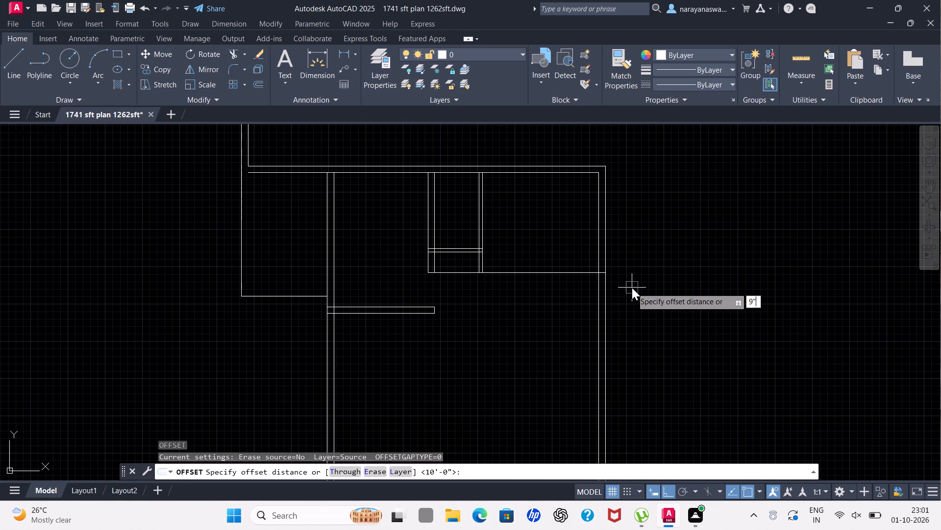
key("Return")
left_click(567, 271)
left_click(557, 269)
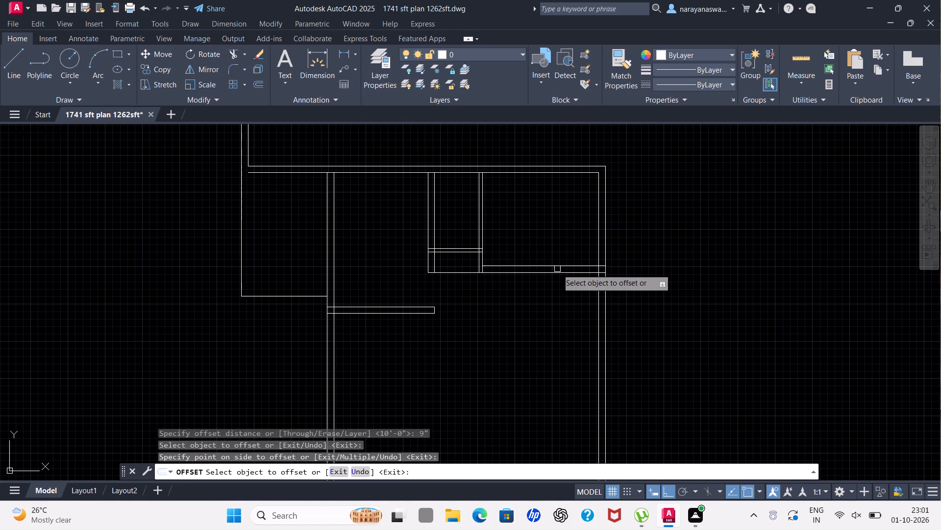
key("Escape")
Save the drawing.
scroll(567, 269, "down", 1)
key("ctrl+s")
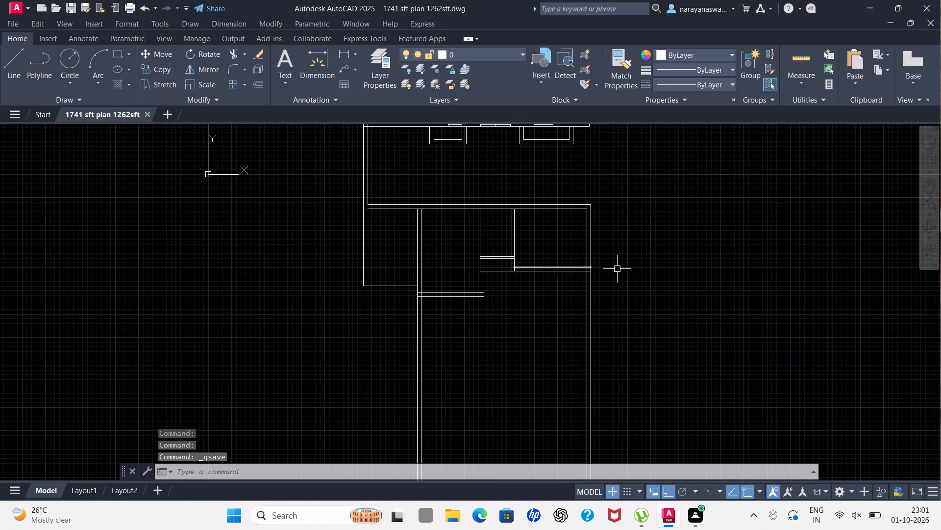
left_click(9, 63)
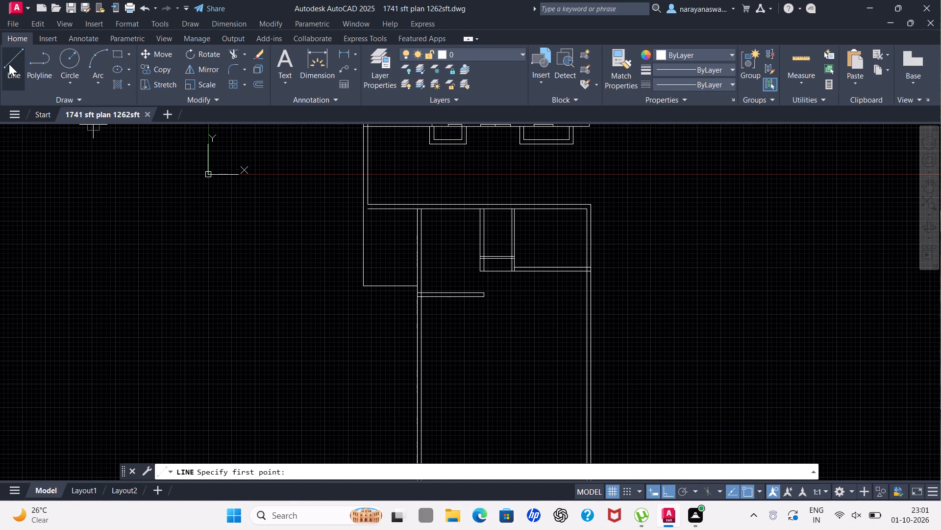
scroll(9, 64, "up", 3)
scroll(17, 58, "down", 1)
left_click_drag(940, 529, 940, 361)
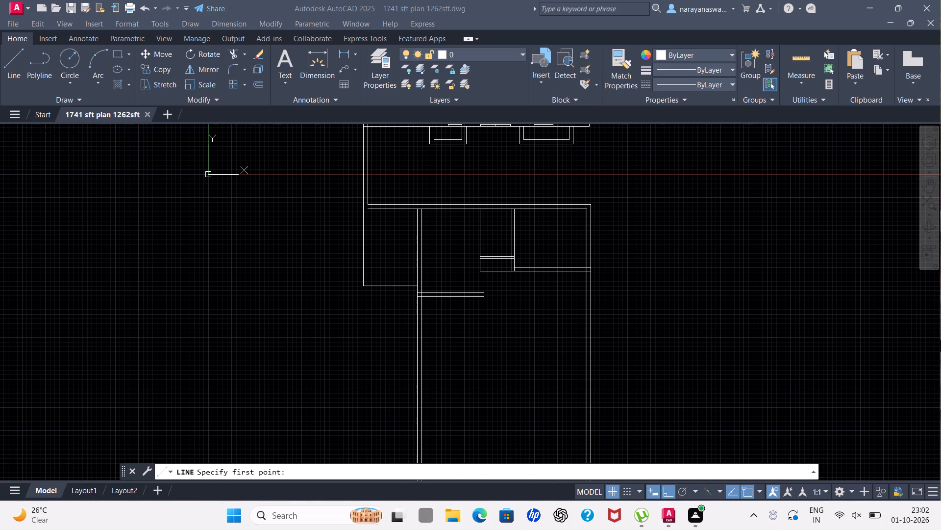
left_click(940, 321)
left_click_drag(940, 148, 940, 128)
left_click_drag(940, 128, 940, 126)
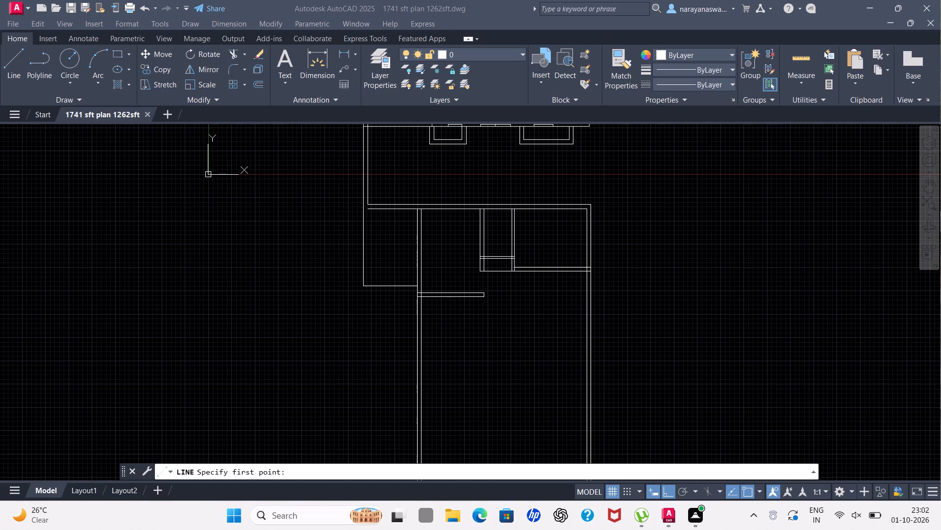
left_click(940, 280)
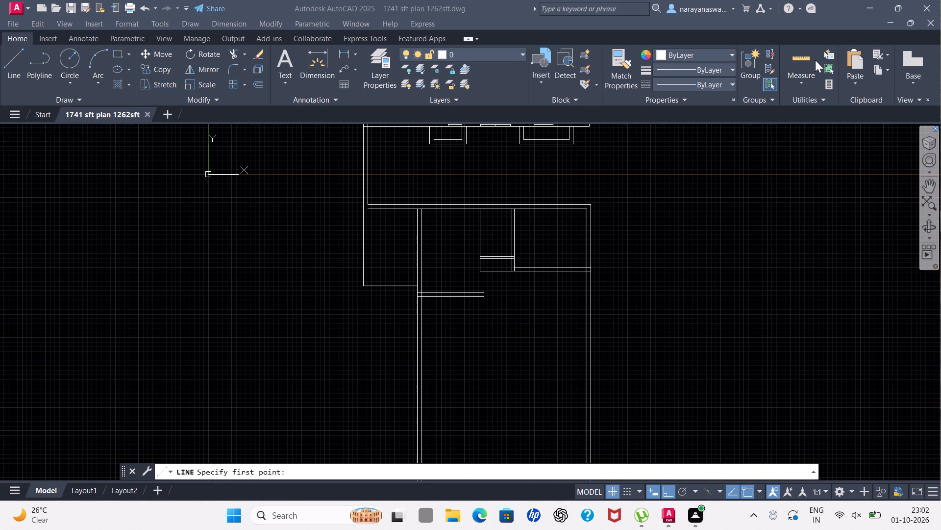
Start a vertical line in the empty area beyond the plan's outer right wall.
left_click_drag(14, 59, 32, 56)
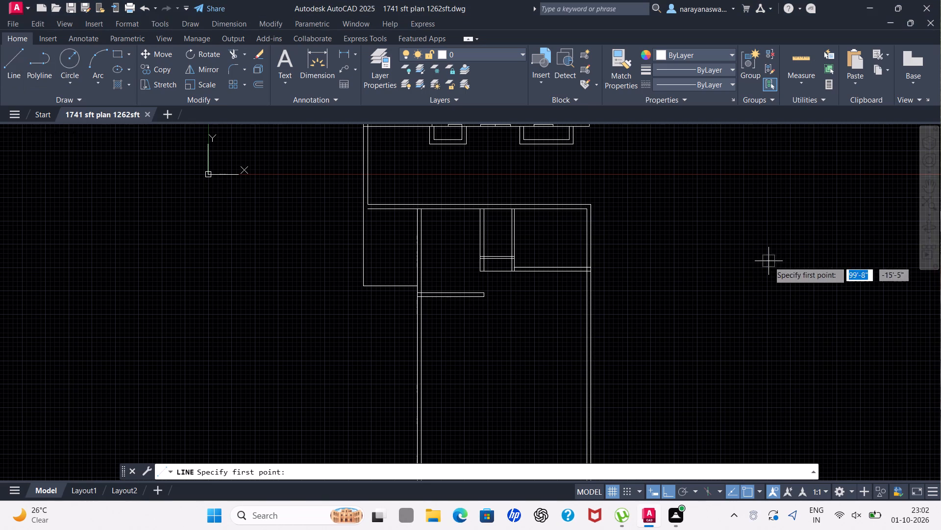
left_click_drag(715, 205, 714, 223)
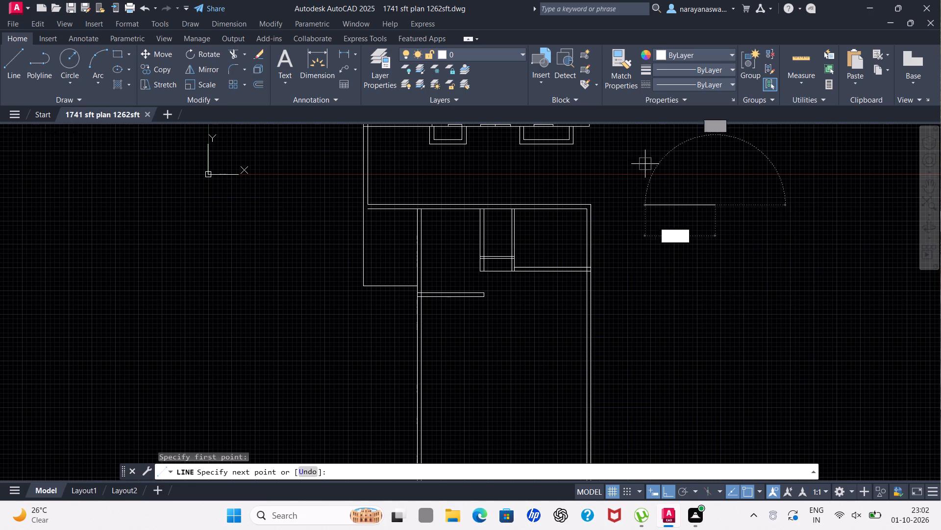
scroll(734, 368, "down", 2)
scroll(720, 335, "up", 2)
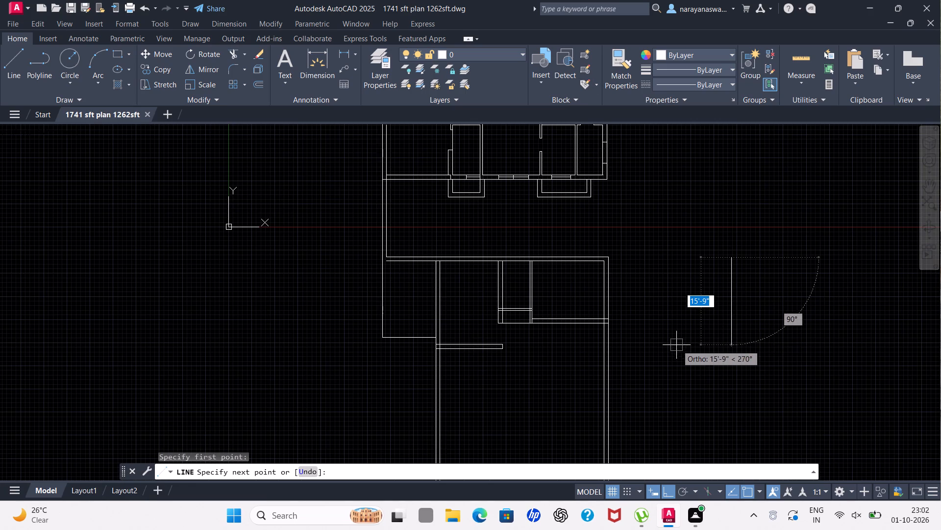
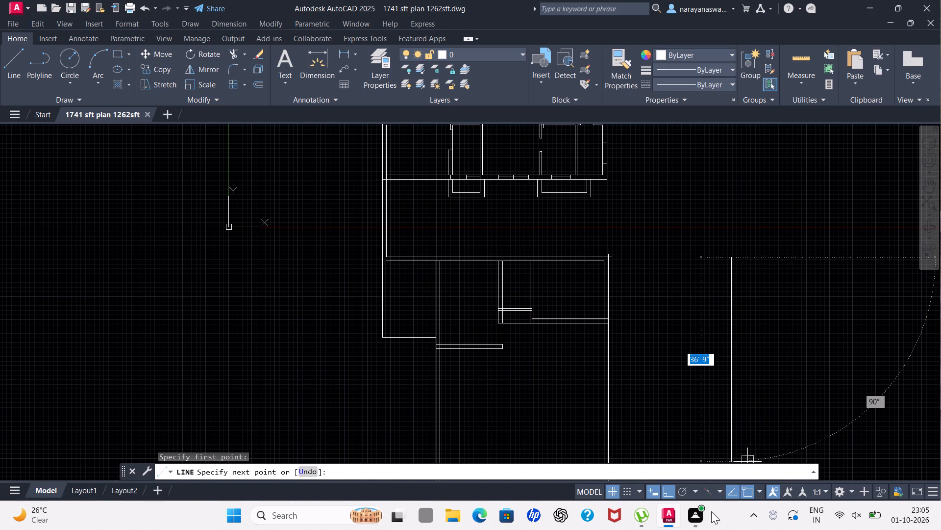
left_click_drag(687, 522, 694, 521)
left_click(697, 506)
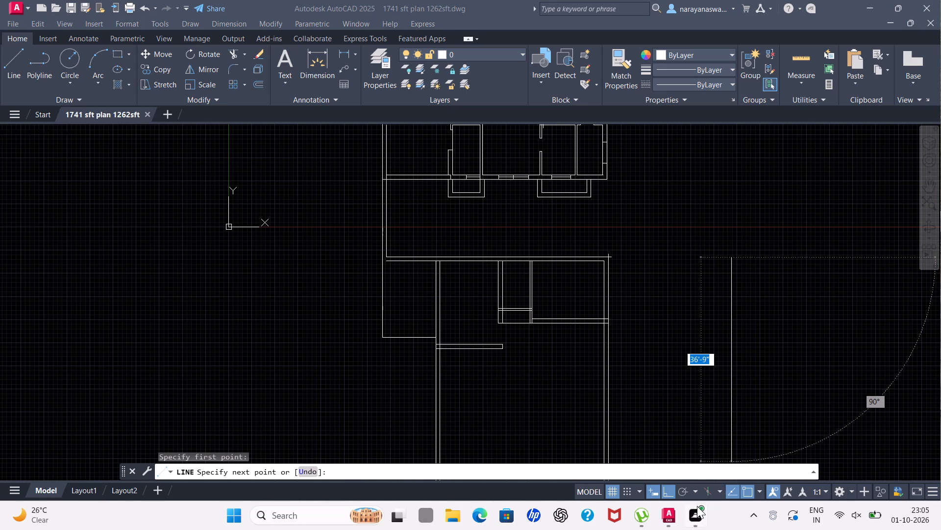
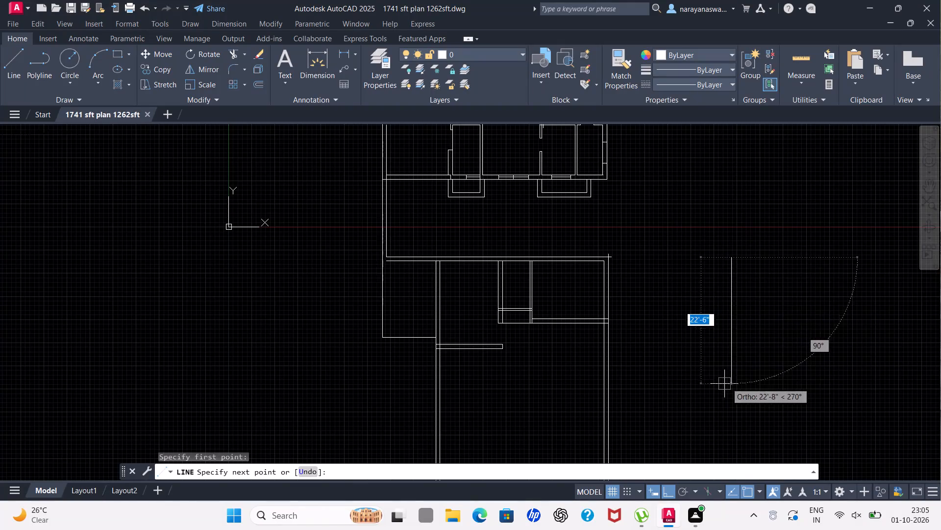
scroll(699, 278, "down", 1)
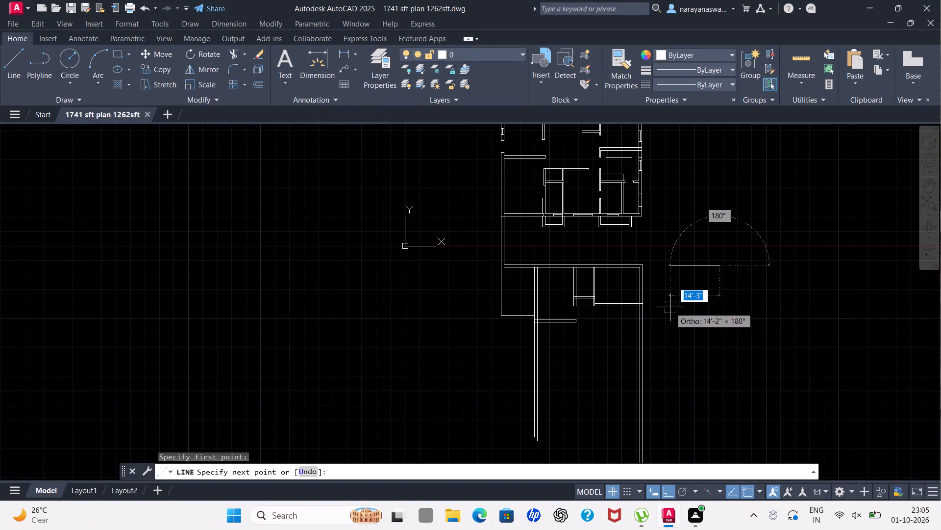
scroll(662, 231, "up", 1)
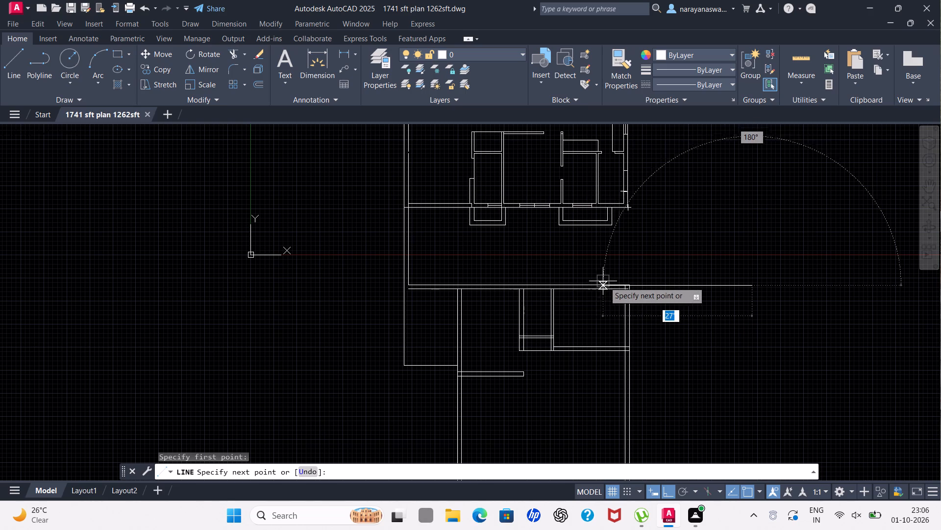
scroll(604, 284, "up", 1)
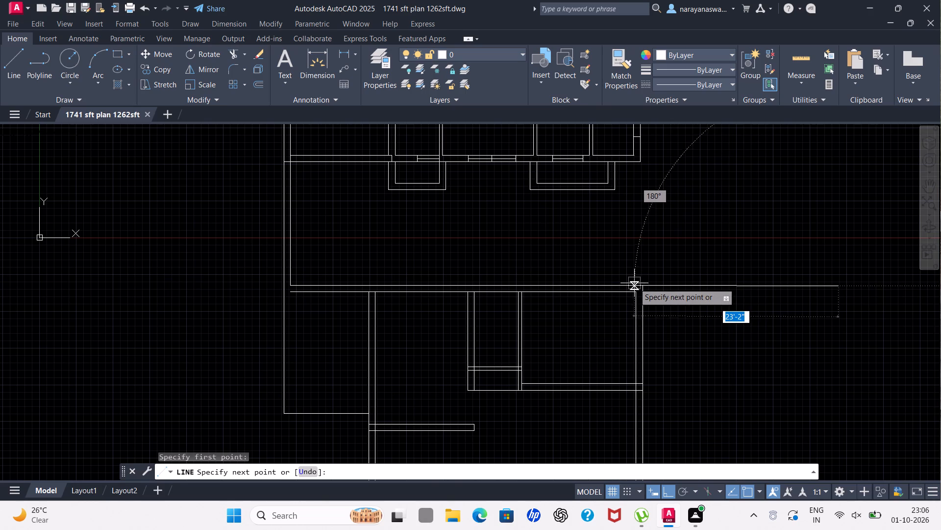
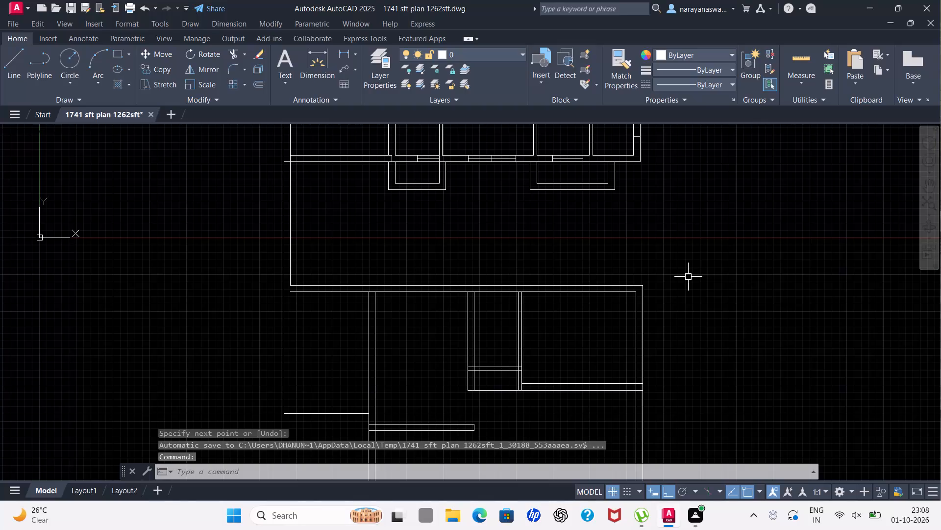
Trim the overlapping wall lines where the upper-right room's lower wall meets the extension's right outer wall.
scroll(745, 289, "down", 2)
scroll(735, 314, "up", 2)
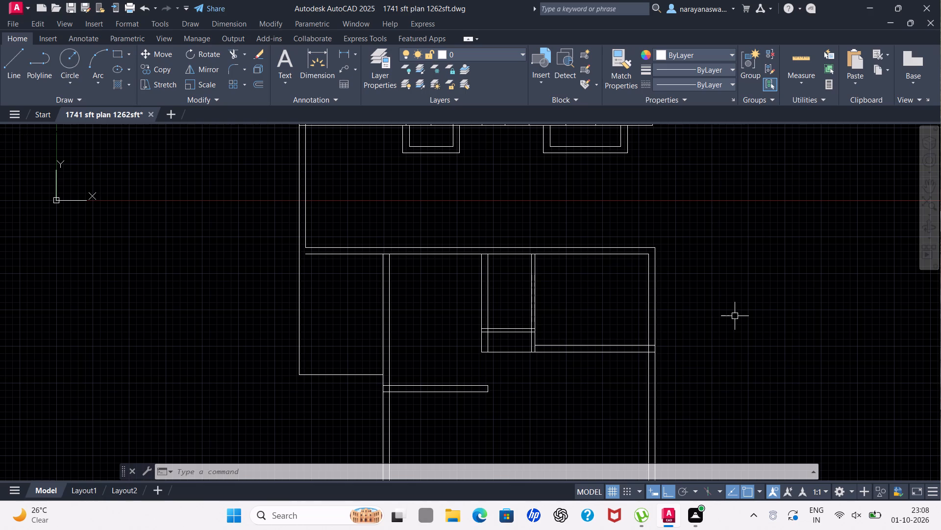
scroll(710, 322, "down", 3)
scroll(630, 349, "up", 3)
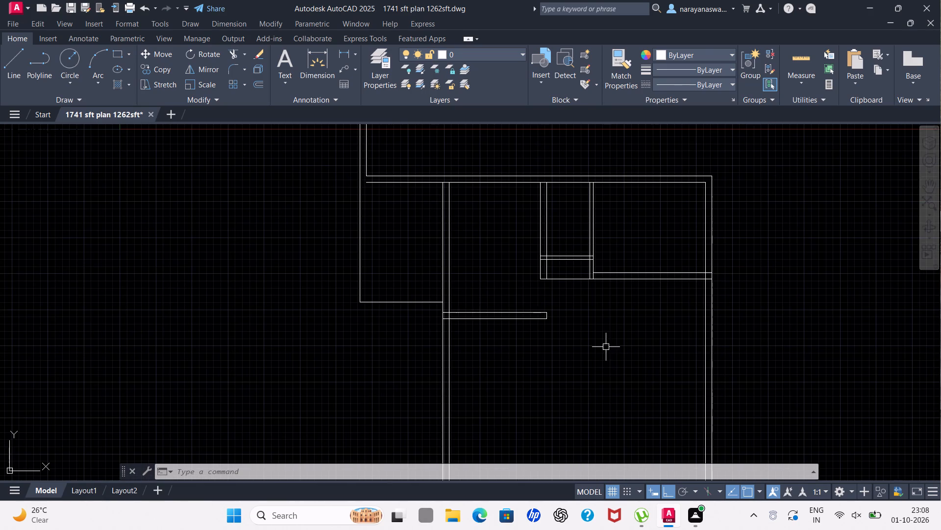
scroll(558, 318, "down", 1)
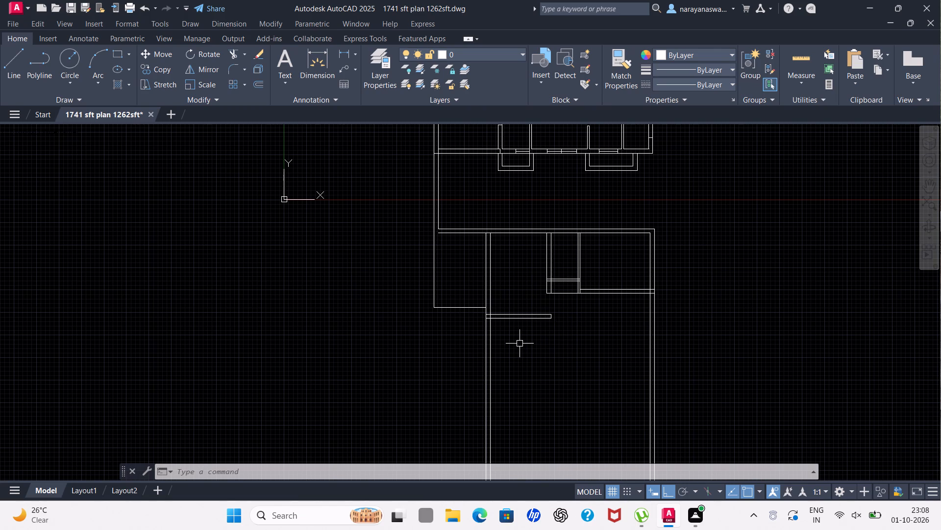
scroll(564, 325, "up", 1)
key("t")
key("r")
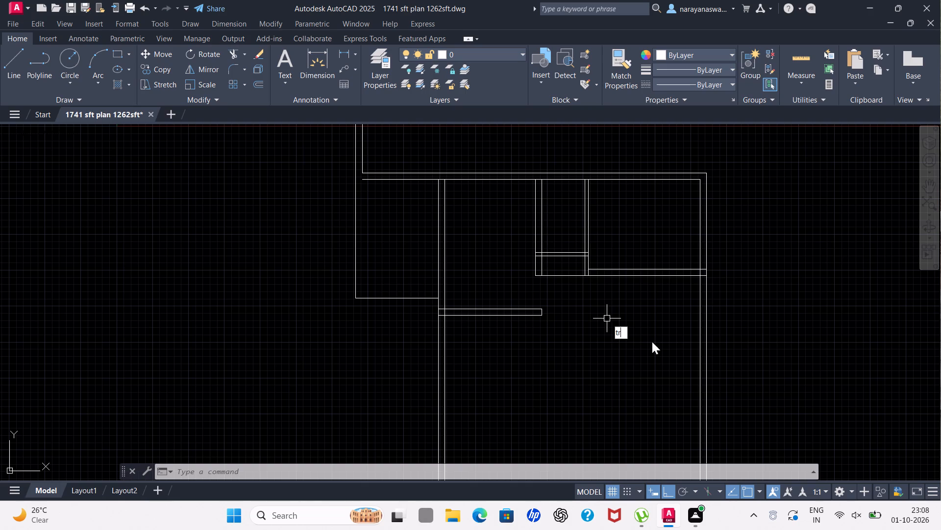
left_click(653, 343)
scroll(716, 264, "up", 3)
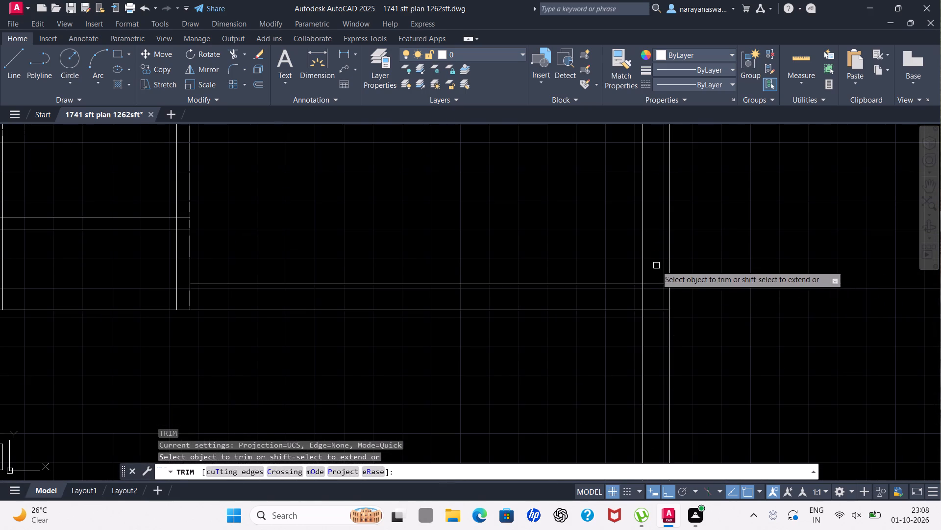
left_click_drag(656, 269, 654, 322)
left_click_drag(650, 295, 639, 299)
scroll(644, 301, "down", 4)
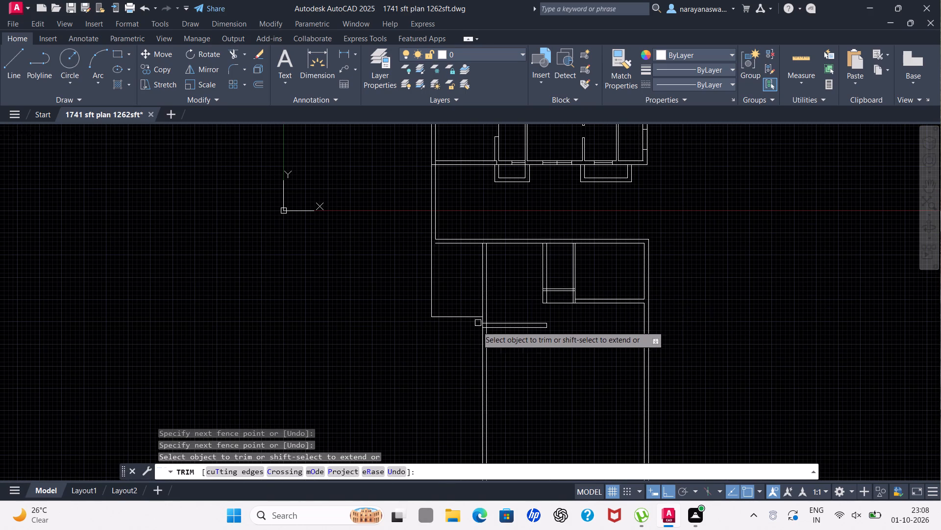
Trim the crossing lines where the short horizontal partition joins the extension's long left vertical wall.
scroll(476, 337, "up", 2)
scroll(478, 334, "down", 2)
scroll(480, 326, "up", 3)
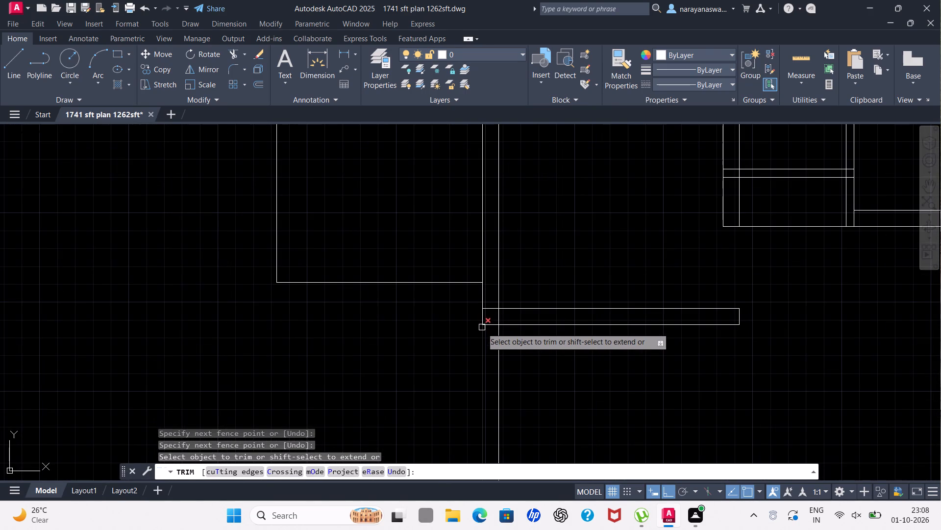
left_click_drag(490, 330, 490, 306)
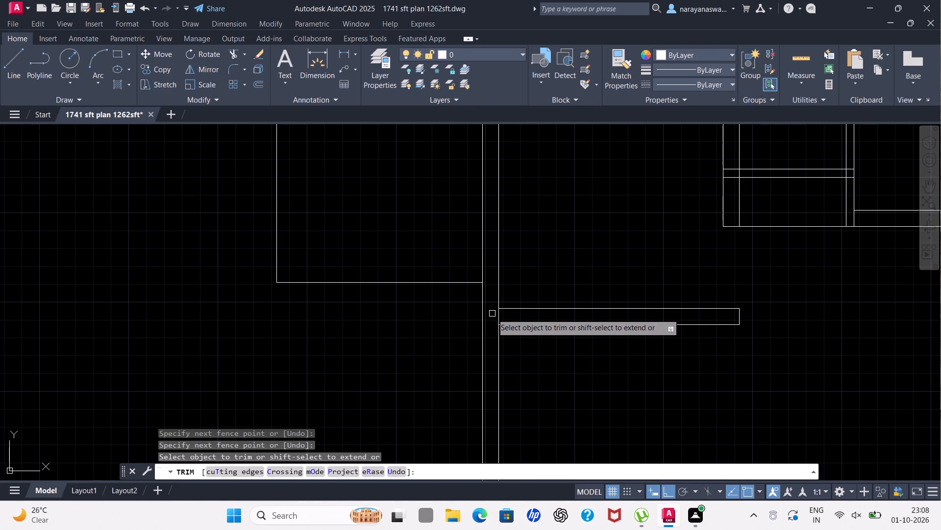
left_click_drag(492, 314, 505, 318)
scroll(507, 316, "down", 3)
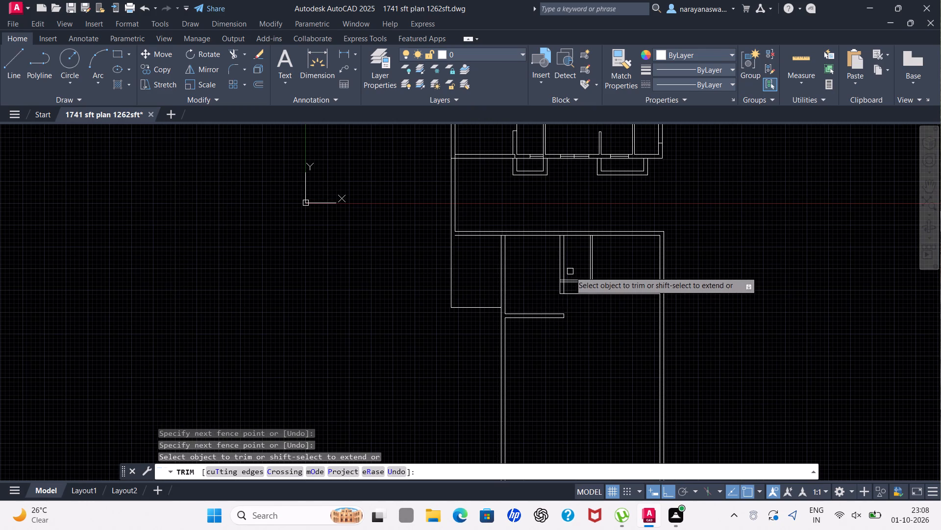
Trim the wall junctions at both ends of the thin horizontal partition inside the small middle room.
scroll(570, 271, "up", 4)
left_click_drag(516, 306, 516, 330)
left_click(513, 329)
scroll(518, 324, "up", 2)
left_click_drag(522, 325, 529, 326)
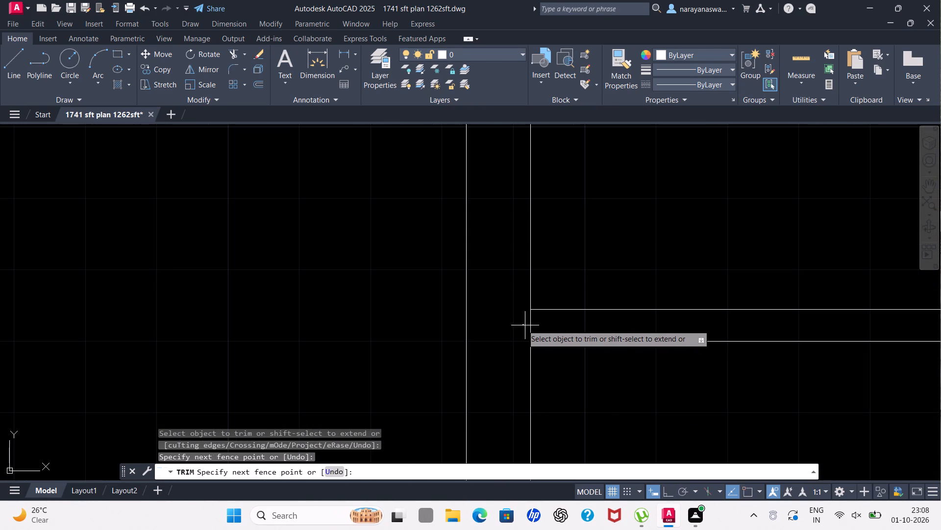
left_click_drag(529, 326, 545, 329)
scroll(545, 330, "down", 4)
scroll(618, 333, "up", 3)
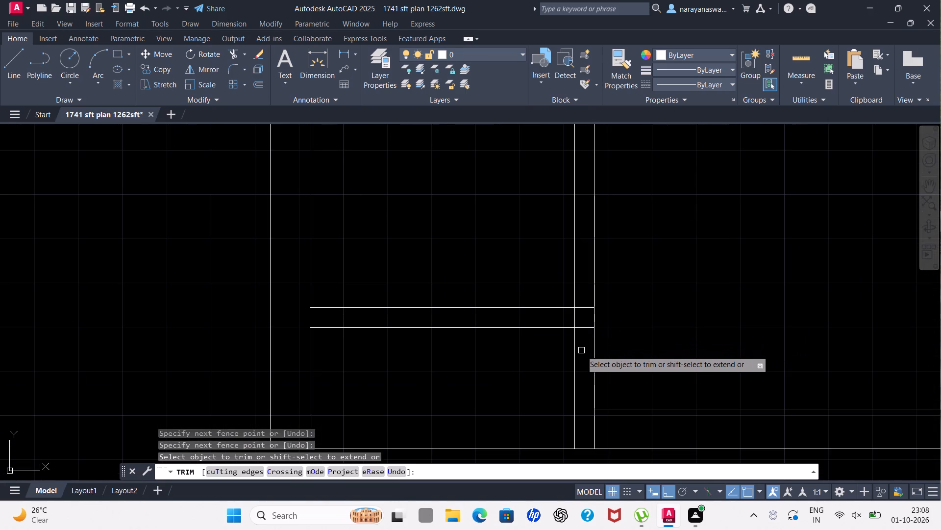
left_click_drag(585, 344, 588, 297)
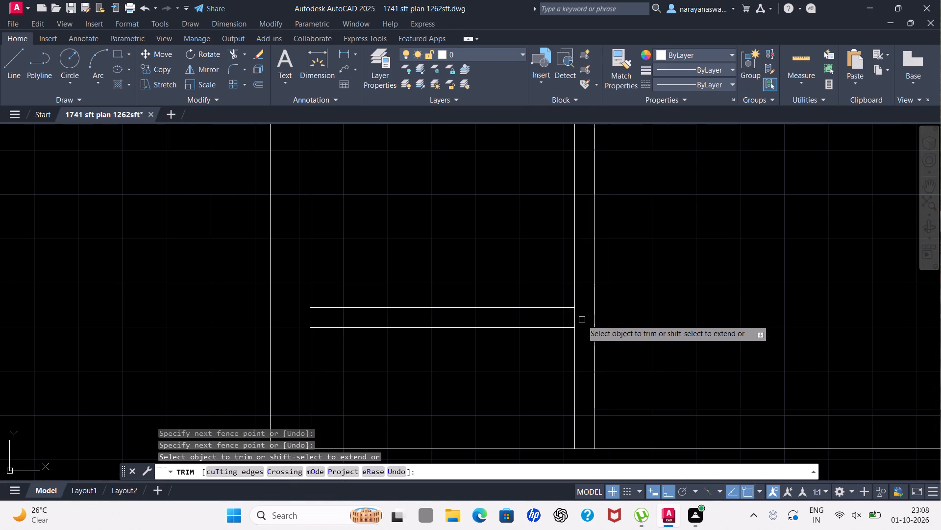
left_click_drag(577, 321, 568, 318)
scroll(576, 324, "down", 3)
key("Escape")
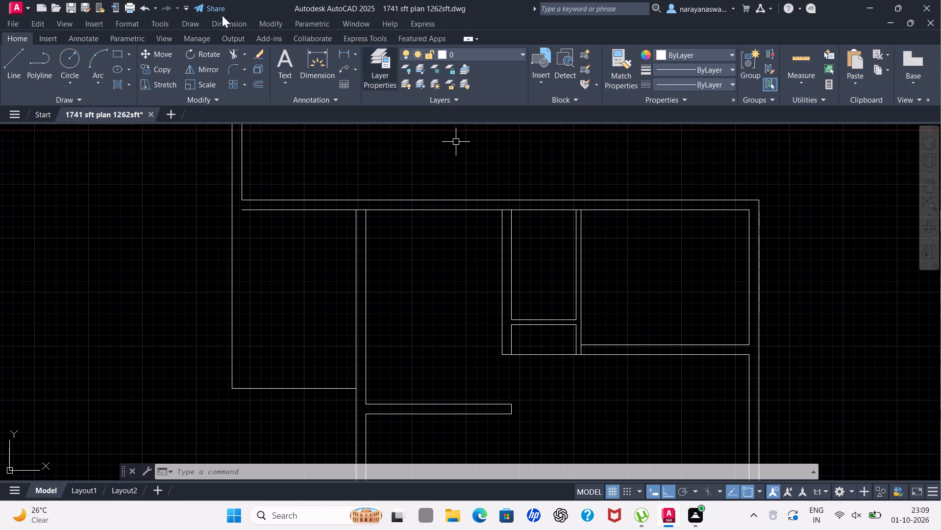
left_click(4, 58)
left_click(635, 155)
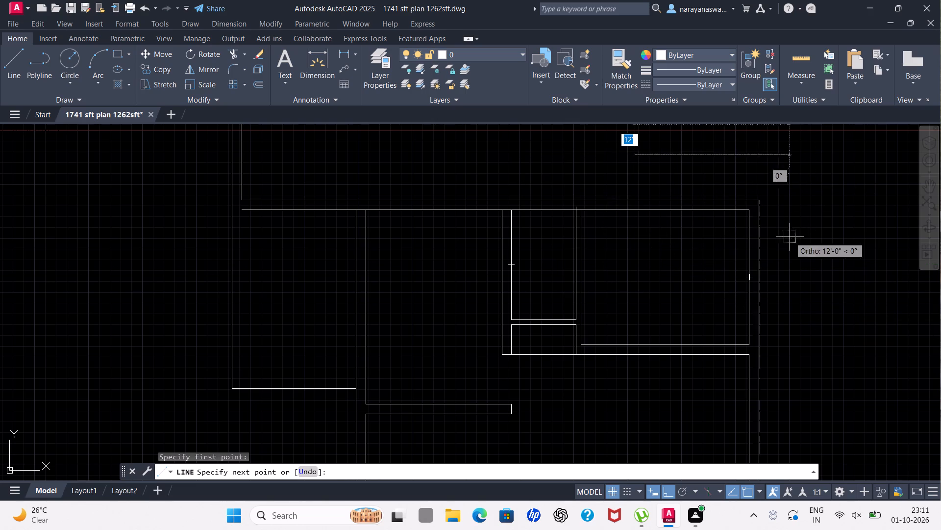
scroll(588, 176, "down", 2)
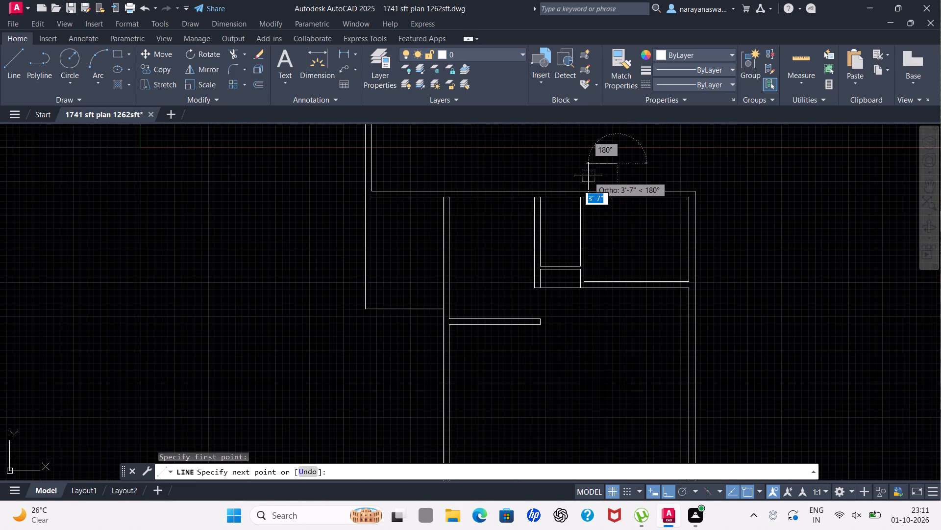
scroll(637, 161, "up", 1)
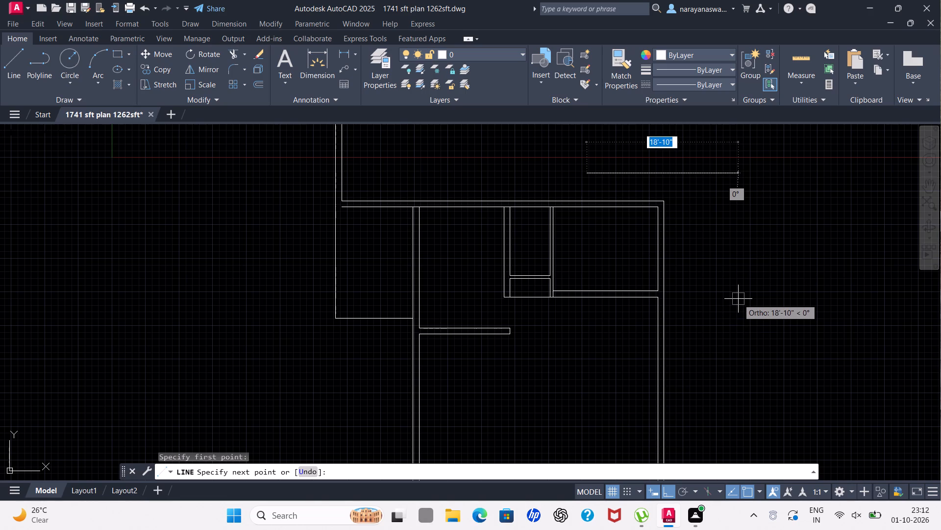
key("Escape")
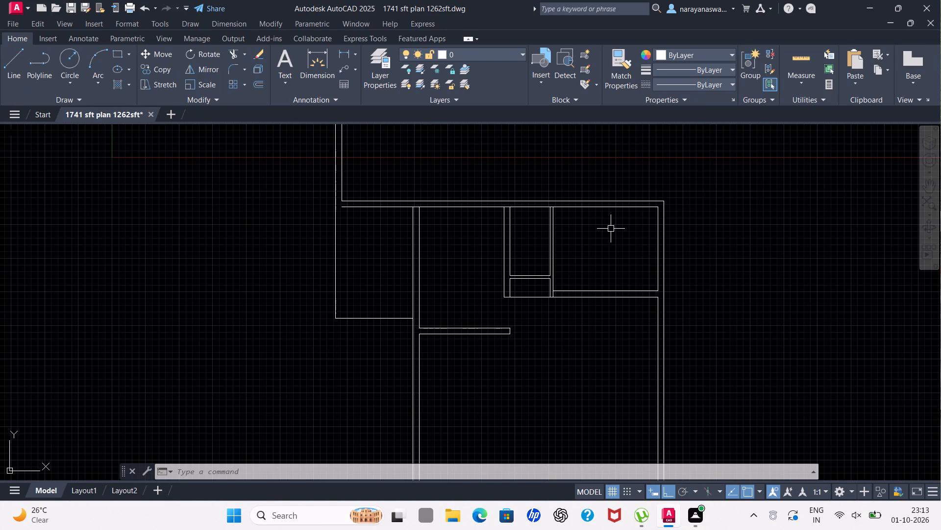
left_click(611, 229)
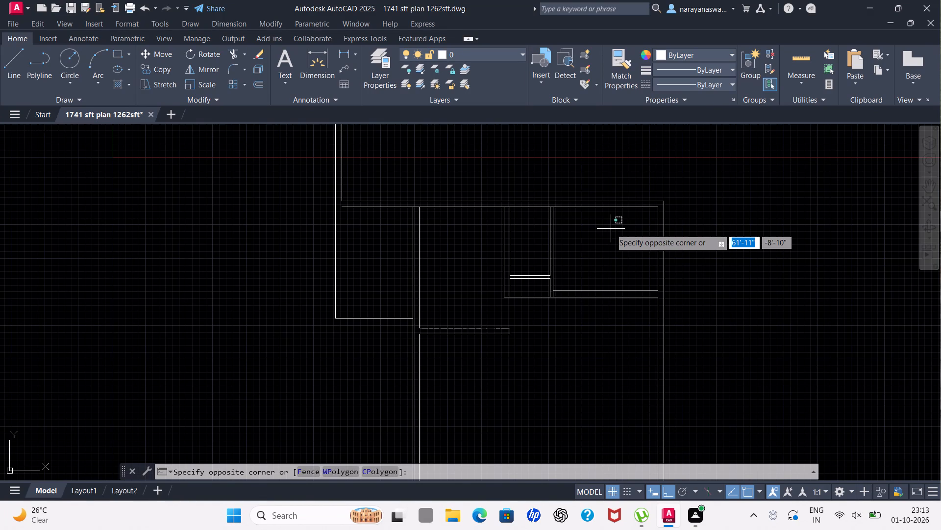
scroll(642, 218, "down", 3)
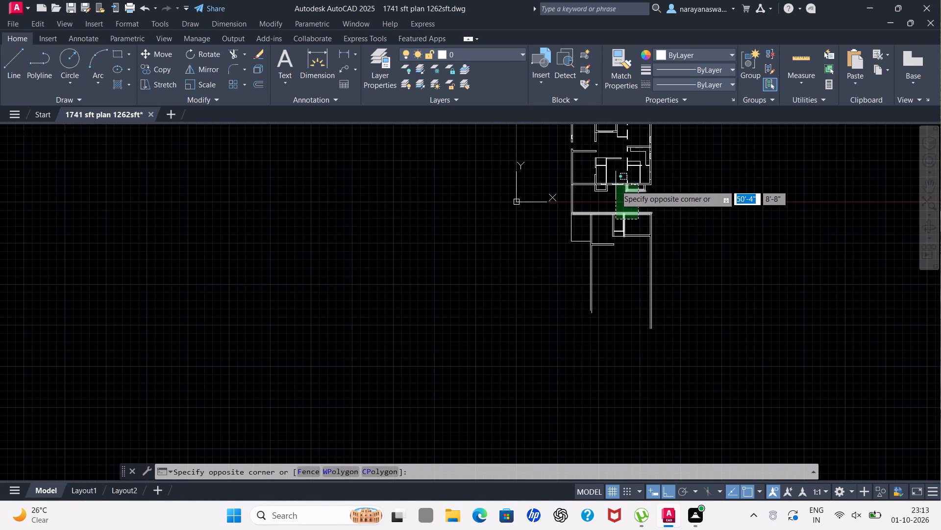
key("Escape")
Examine the room layout of the upper floor plan and compare it with the extension below.
scroll(616, 220, "down", 1)
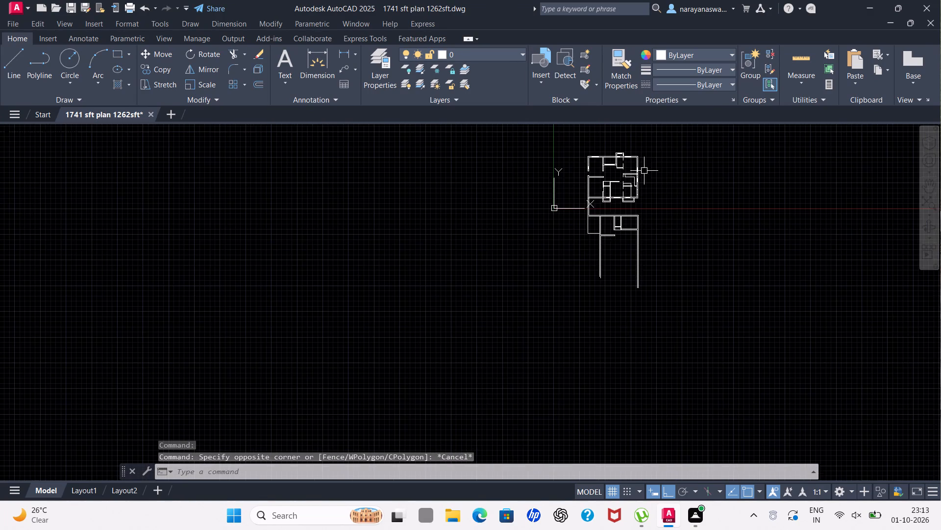
scroll(647, 144, "up", 2)
scroll(602, 179, "up", 1)
scroll(602, 179, "down", 1)
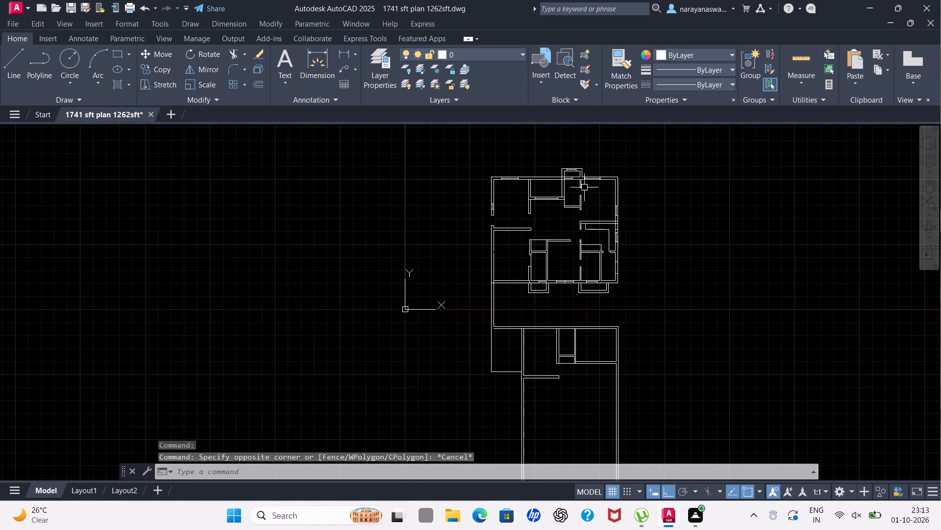
scroll(499, 191, "up", 2)
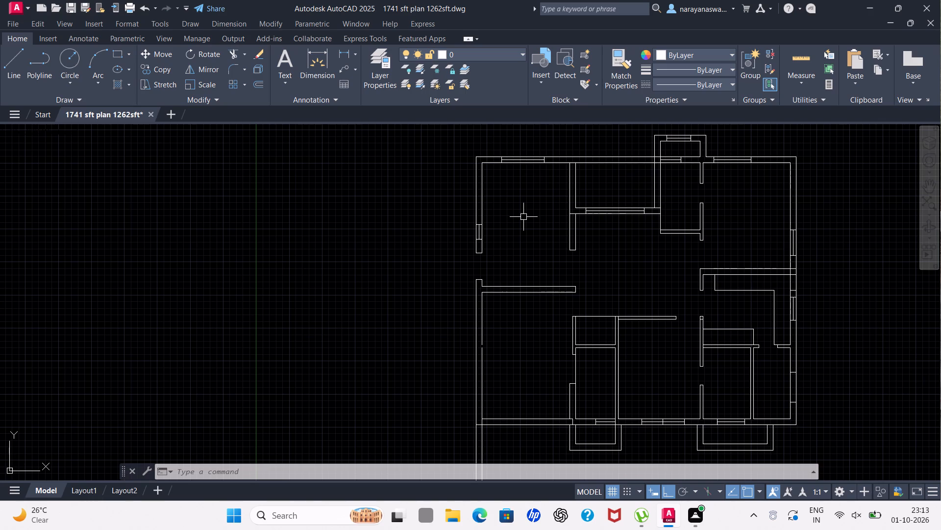
scroll(523, 217, "down", 1)
scroll(529, 216, "up", 1)
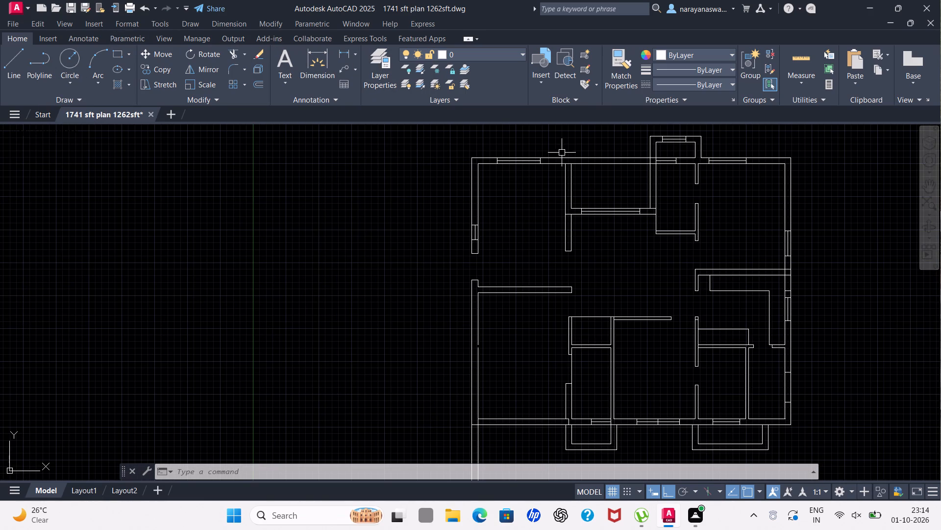
scroll(587, 160, "down", 2)
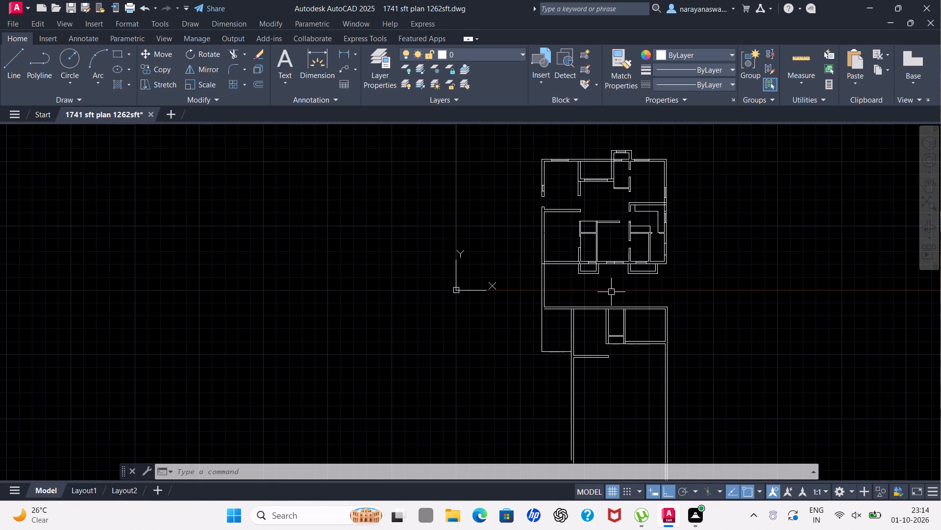
scroll(612, 296, "down", 3)
scroll(616, 325, "up", 2)
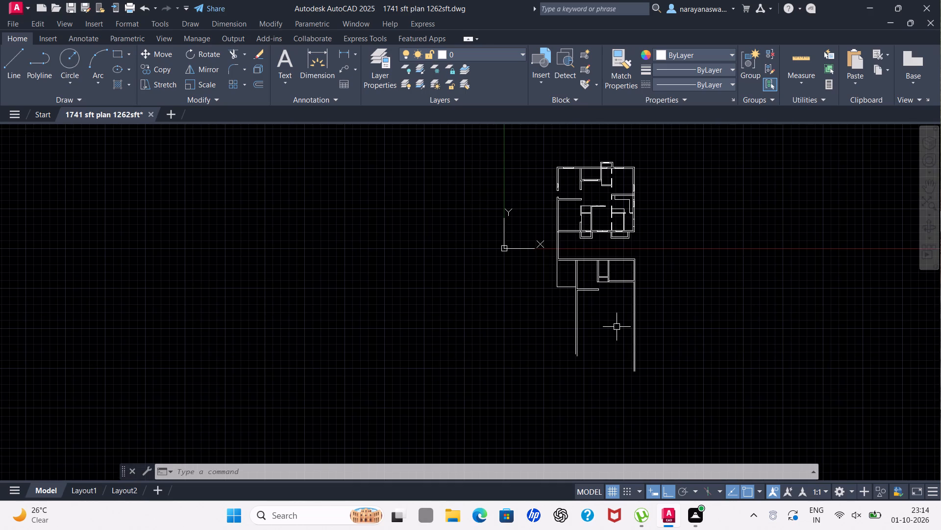
scroll(617, 326, "down", 2)
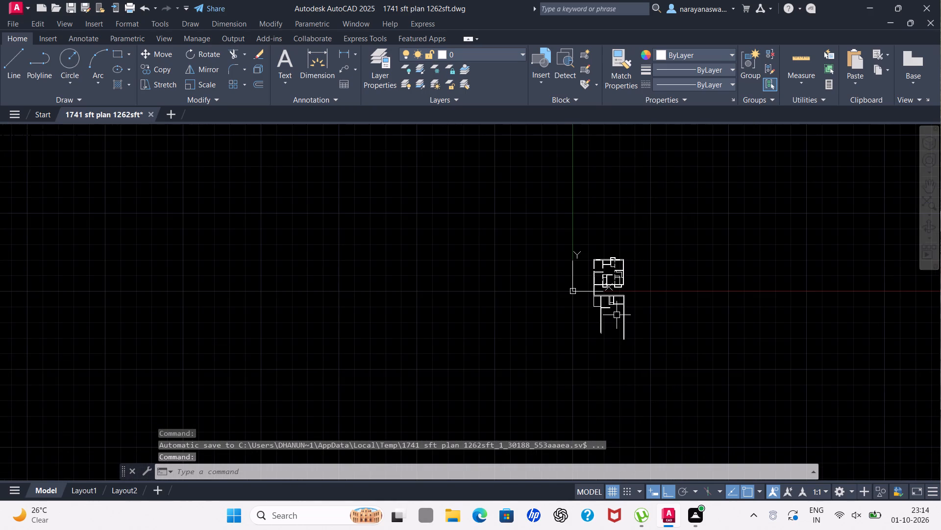
Offset the lower line of the extension's short horizontal partition 15'3" downward.
scroll(617, 315, "up", 1)
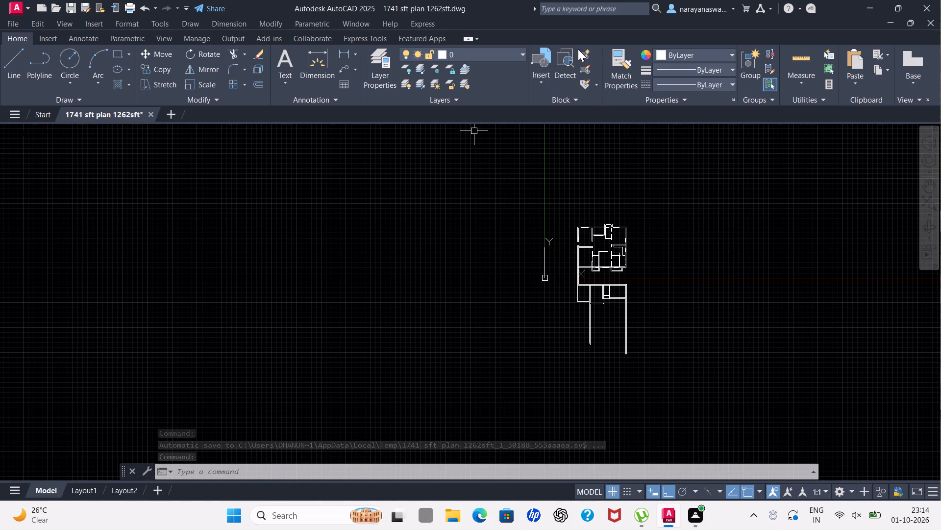
scroll(577, 49, "up", 1)
scroll(599, 373, "up", 1)
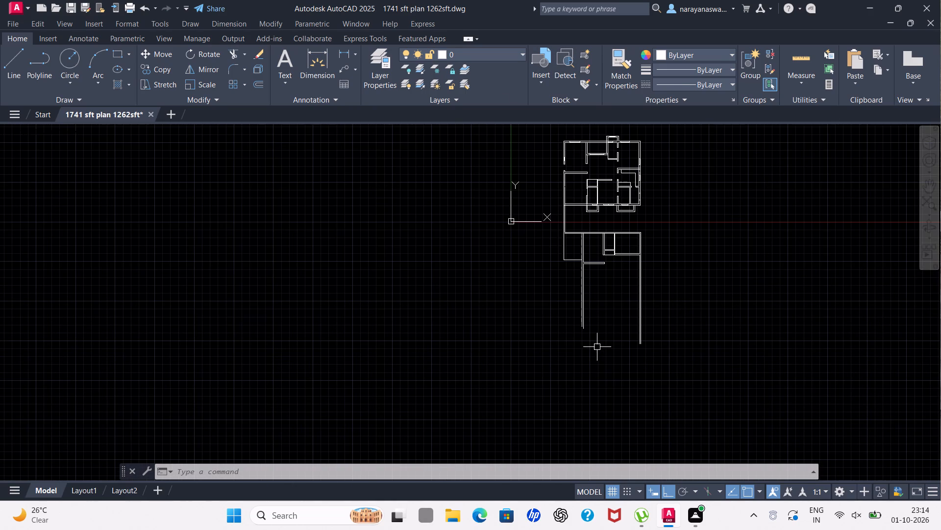
scroll(601, 303, "up", 2)
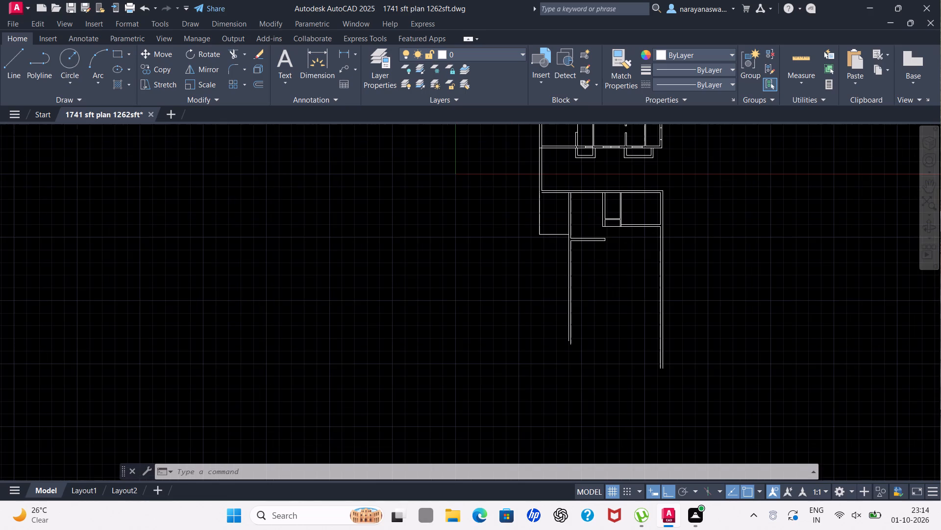
type("of")
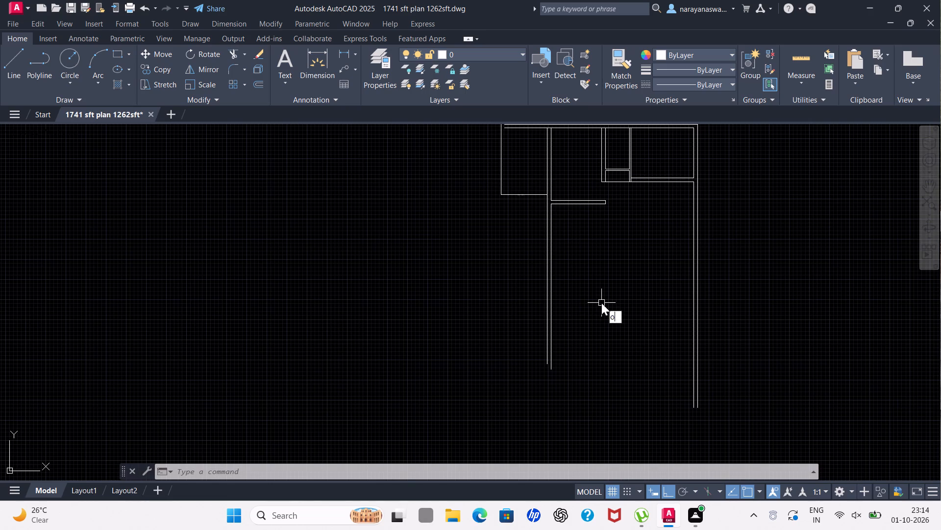
key("Return")
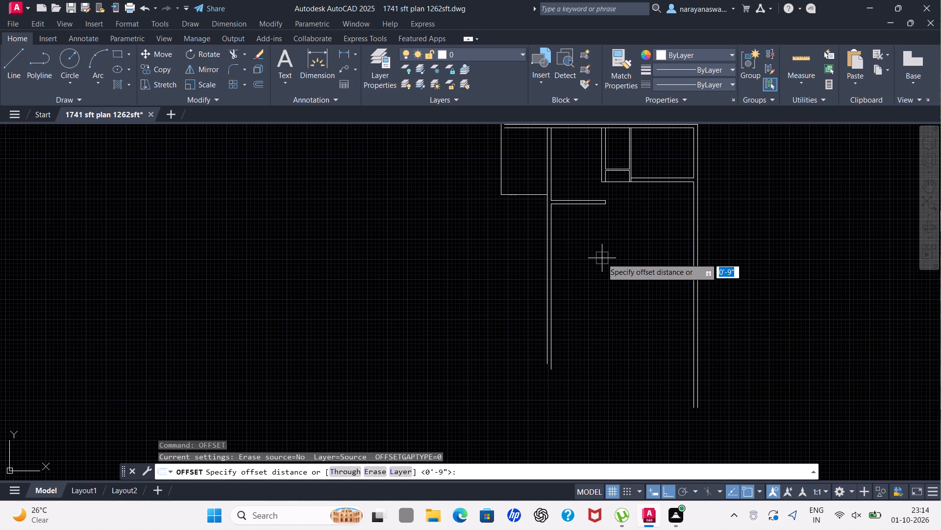
type("15'")
type("3\"")
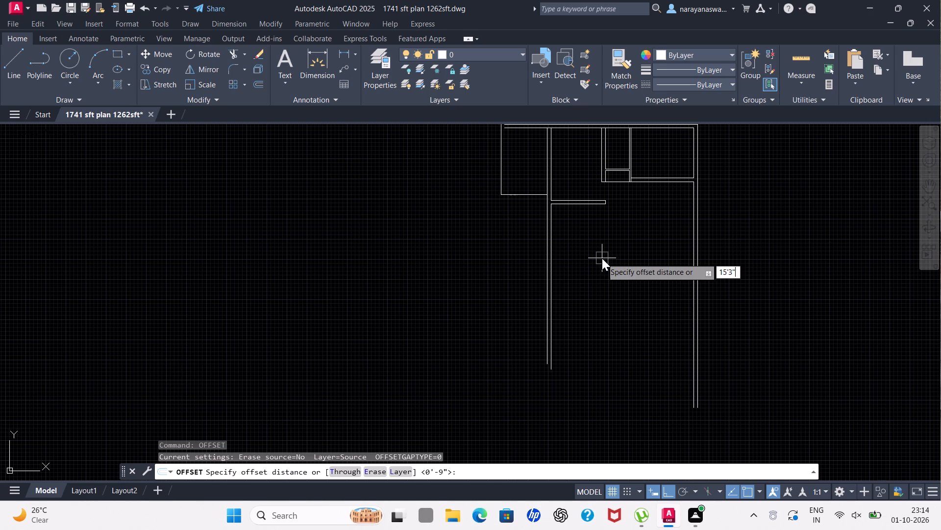
key("Return")
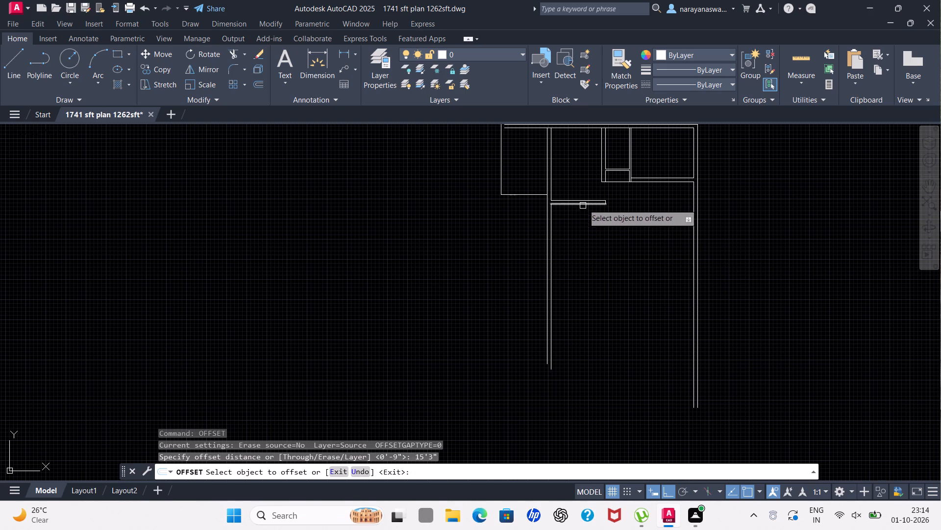
left_click(583, 204)
left_click(580, 243)
key("Escape")
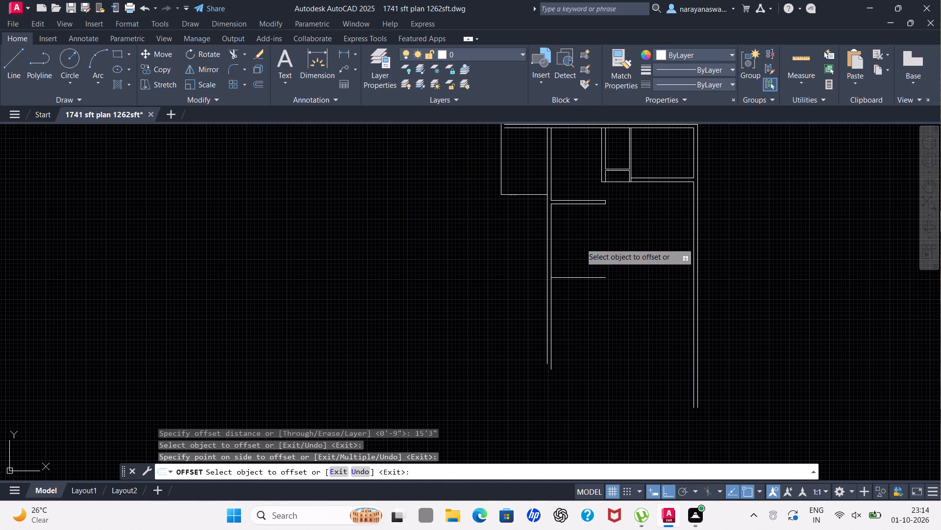
Offset the inner line of the extension's long left vertical wall 10'10" to the right, into the room.
key("space")
type("10")
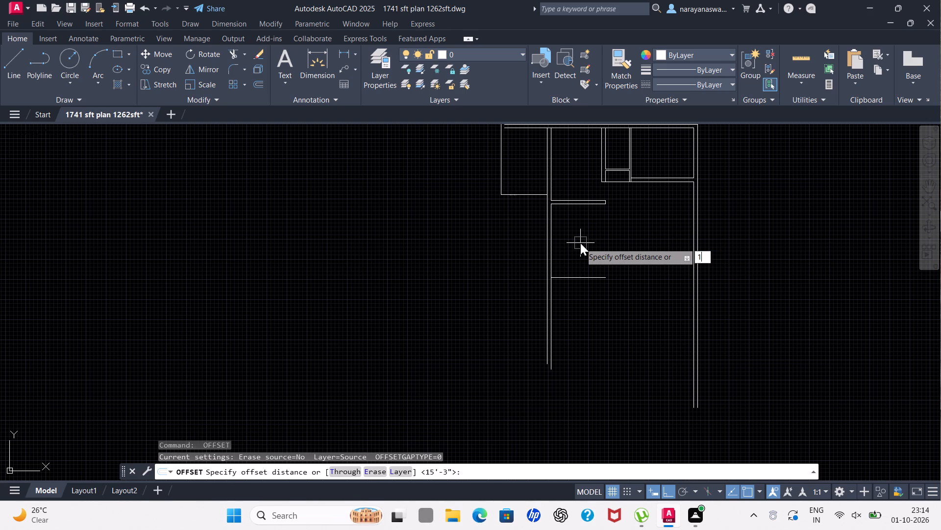
type("'10\"")
key("Return")
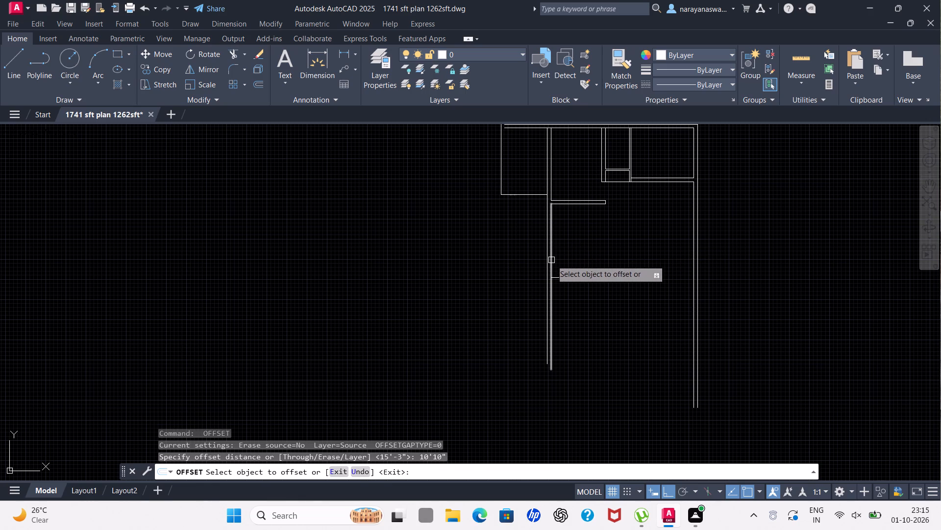
left_click_drag(551, 261, 557, 261)
left_click(615, 251)
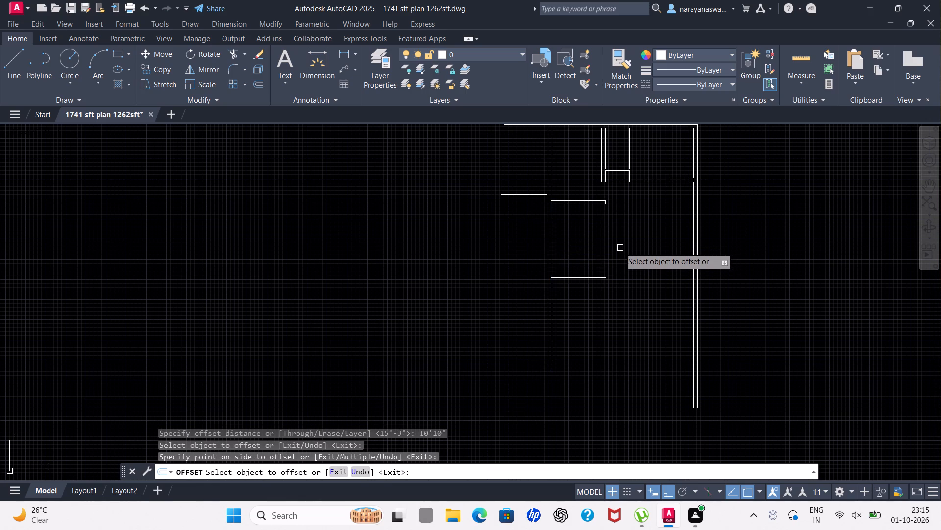
scroll(612, 243, "up", 1)
key("Escape")
Offset the new vertical room line 4.5" to the right to give the partition its thickness.
key("space")
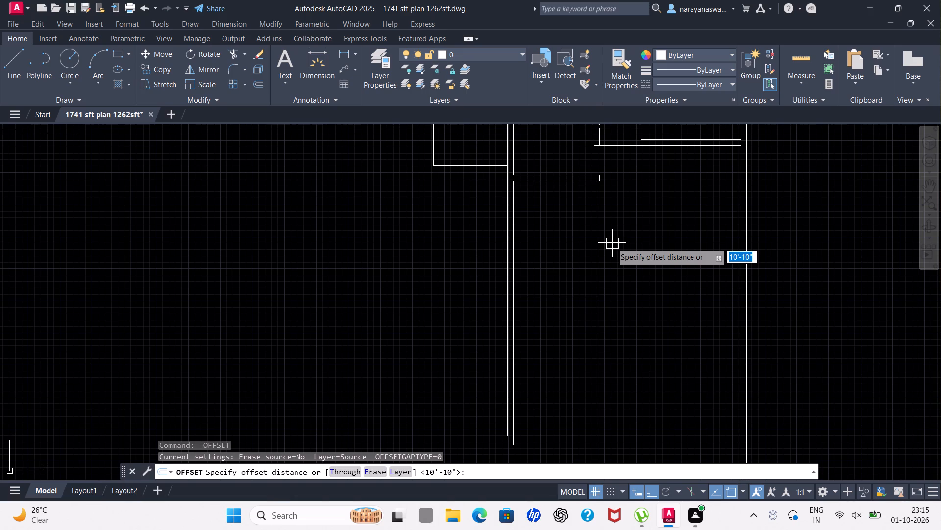
type("4.5\"")
key("Return")
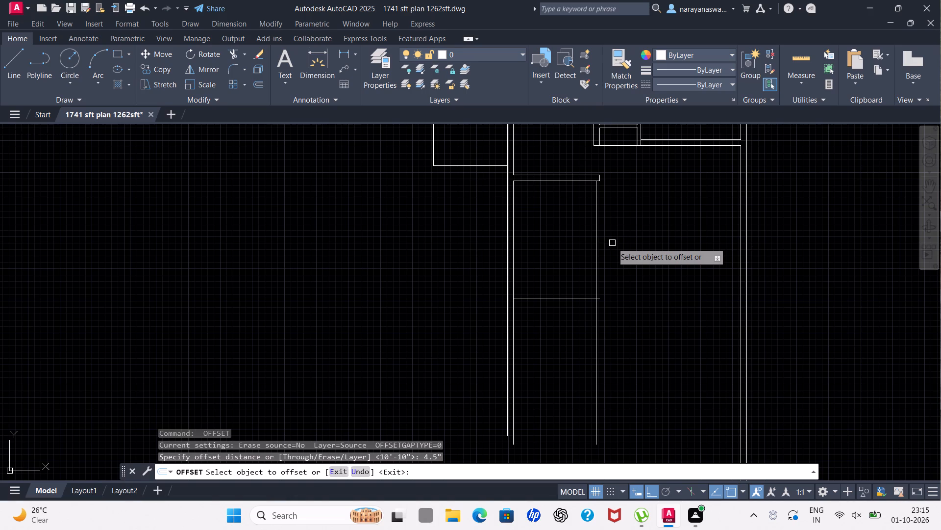
left_click_drag(596, 244, 610, 244)
left_click(635, 241)
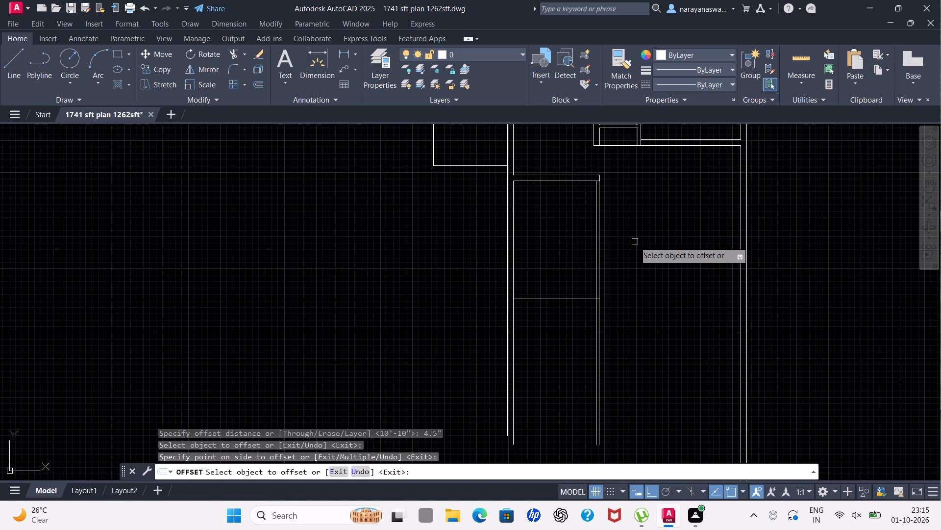
key("Escape")
Offset the single horizontal line at the room's lower end 9" downward to form a wall.
scroll(635, 241, "down", 1)
scroll(637, 246, "up", 2)
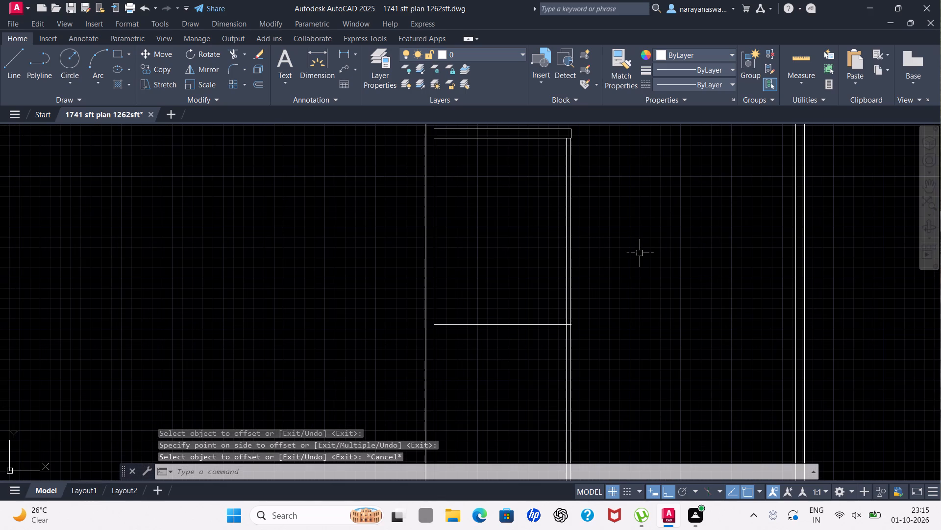
key("space")
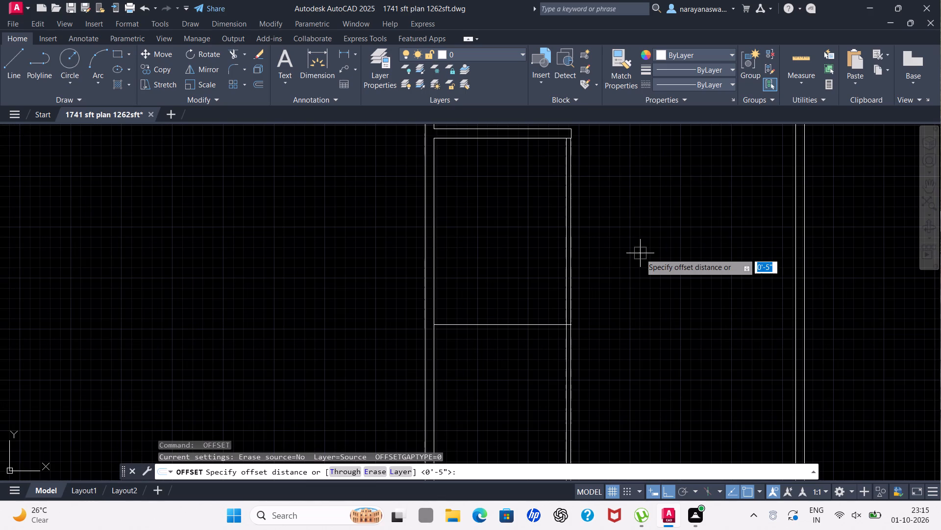
type("9\"")
key("Return")
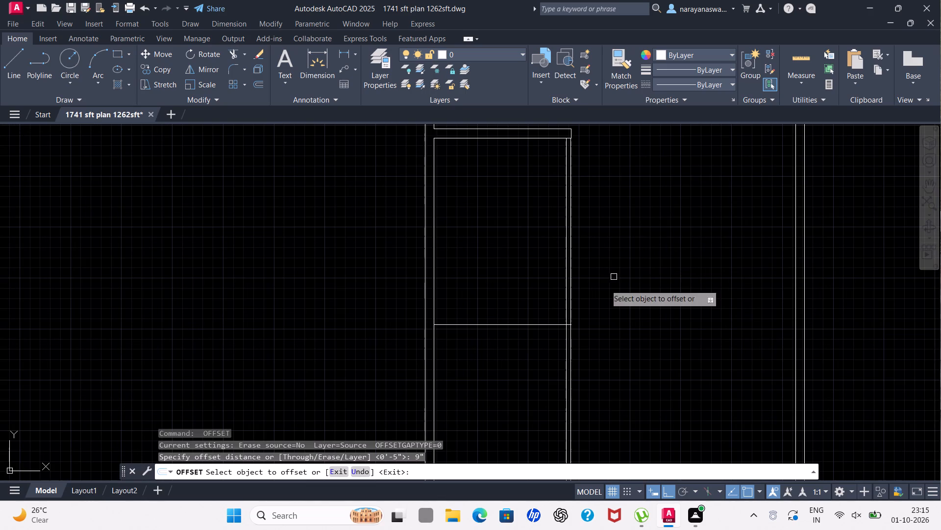
left_click(539, 328)
left_click(530, 349)
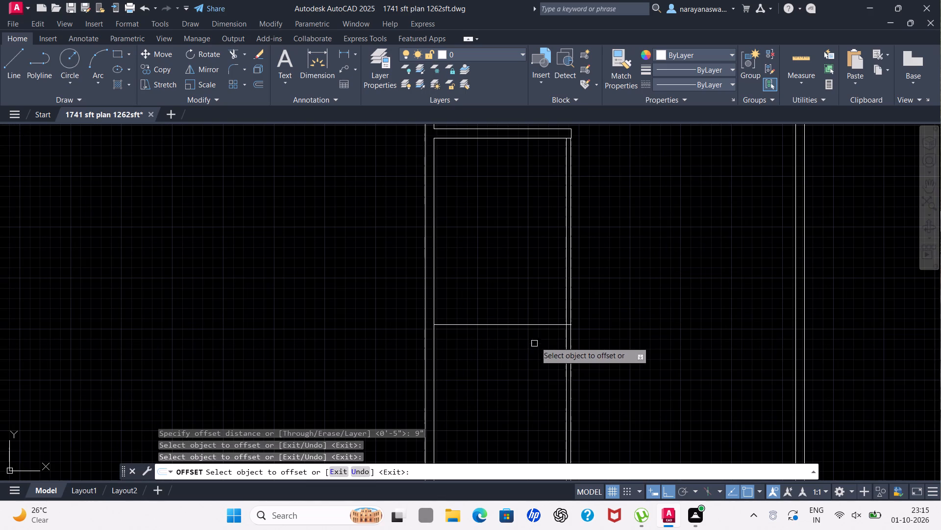
left_click(542, 323)
left_click(540, 349)
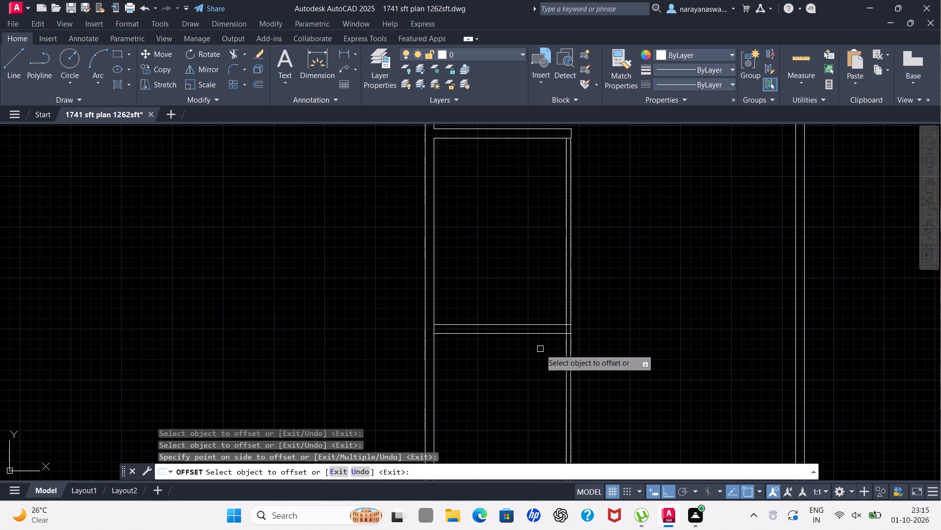
key("Escape")
Extend both lines of the 9" horizontal wall to the inner face of the extension's right outer wall.
key("e")
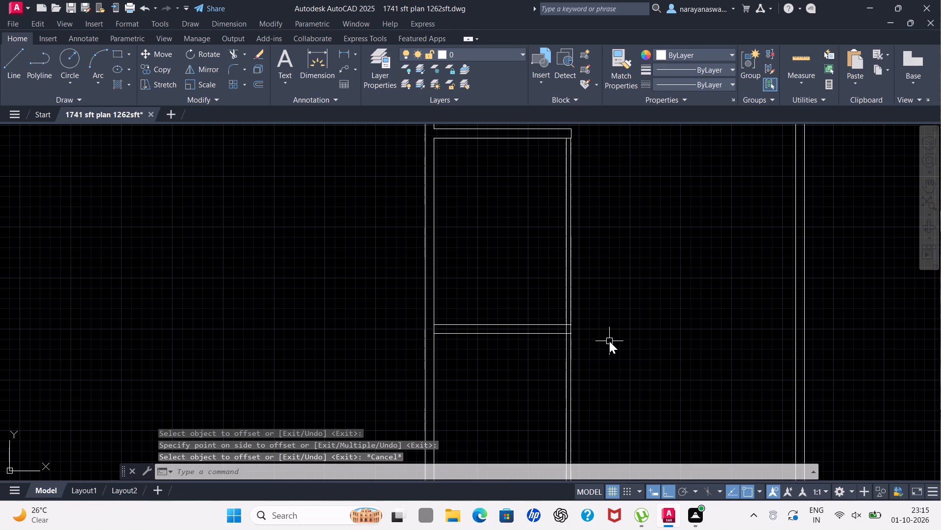
key("x")
left_click(645, 370)
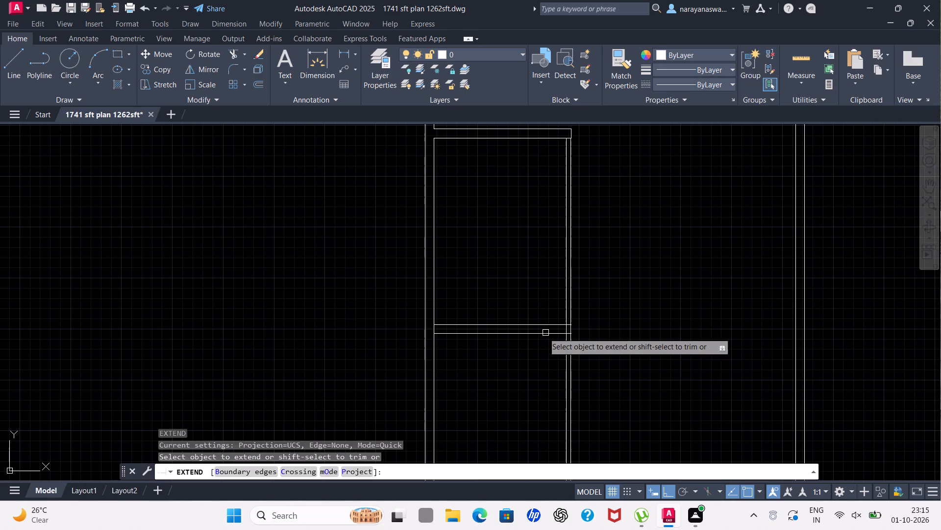
left_click(545, 324)
left_click(547, 334)
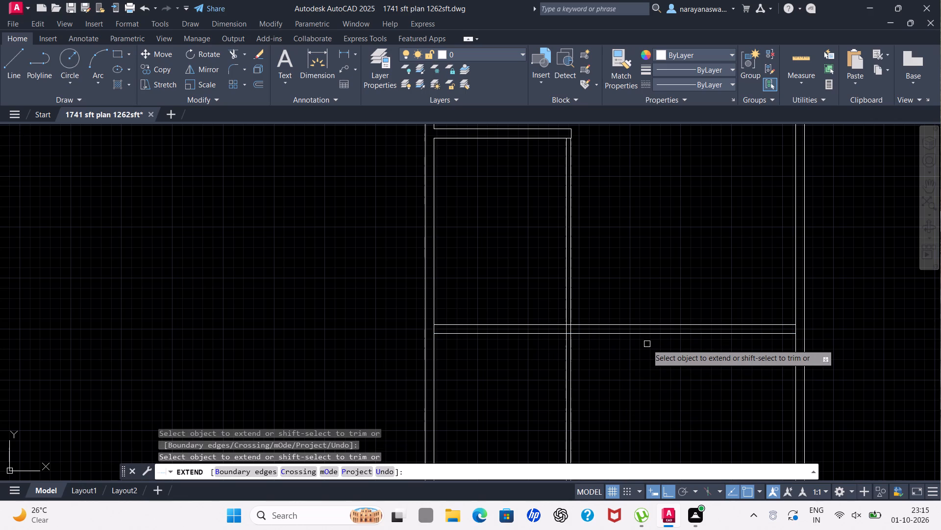
key("Escape")
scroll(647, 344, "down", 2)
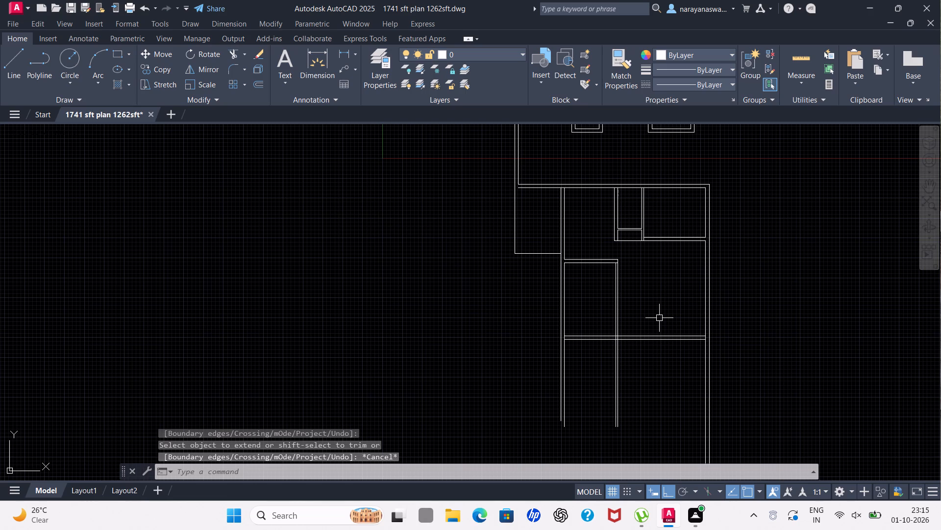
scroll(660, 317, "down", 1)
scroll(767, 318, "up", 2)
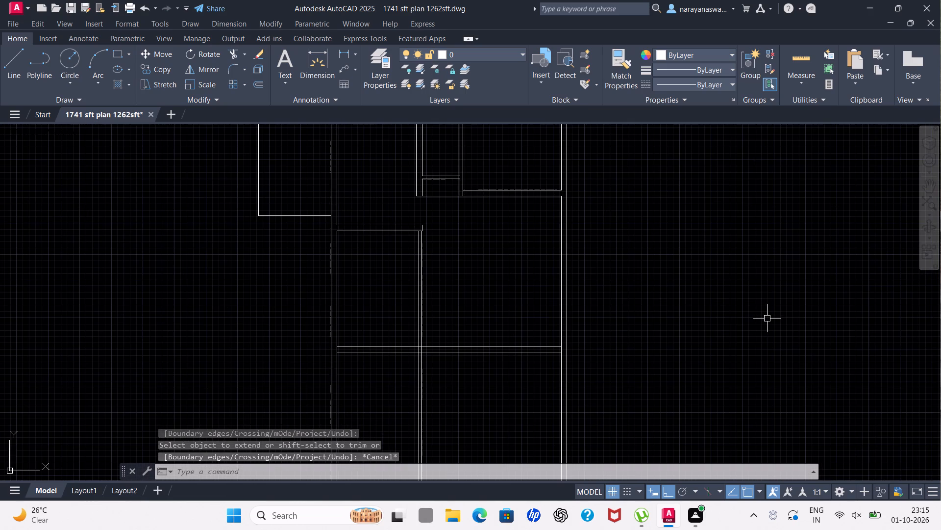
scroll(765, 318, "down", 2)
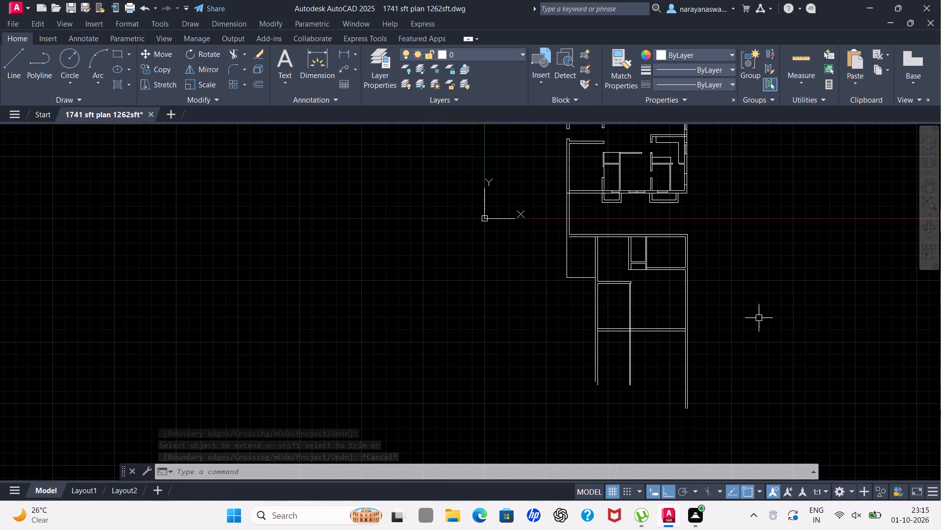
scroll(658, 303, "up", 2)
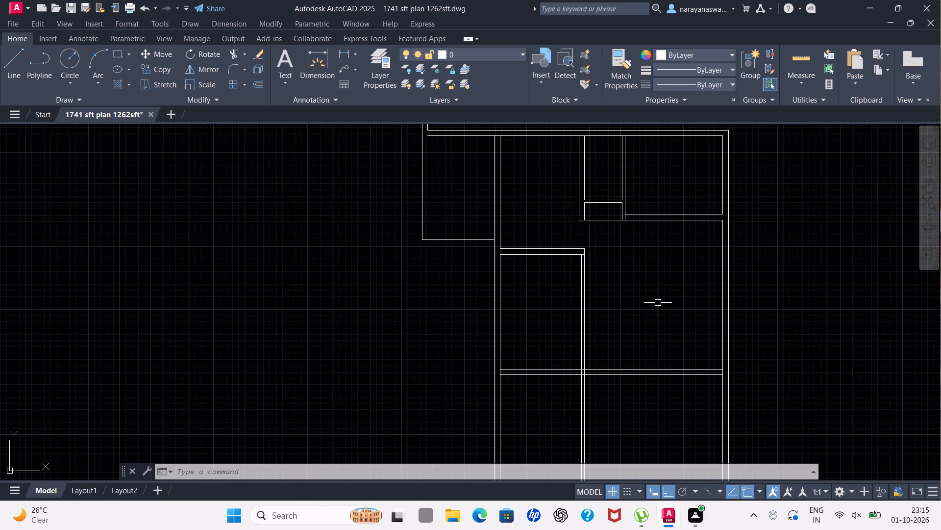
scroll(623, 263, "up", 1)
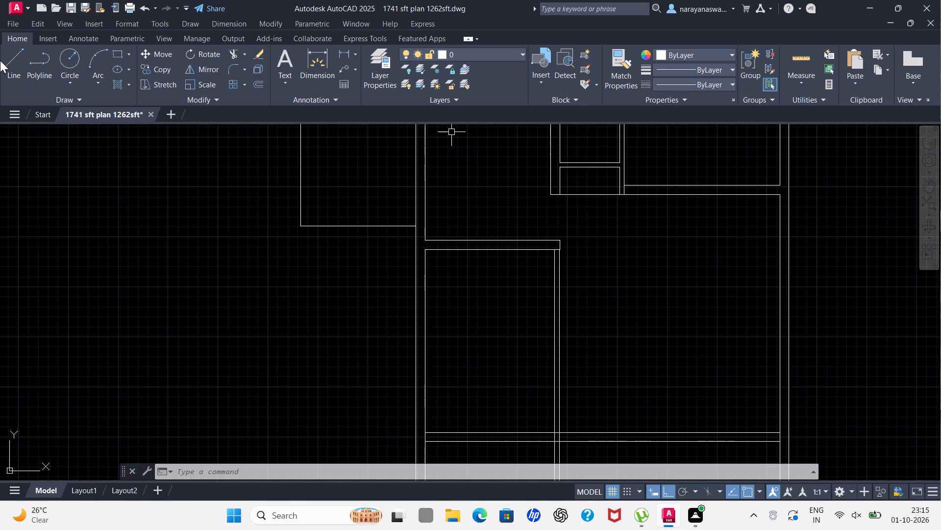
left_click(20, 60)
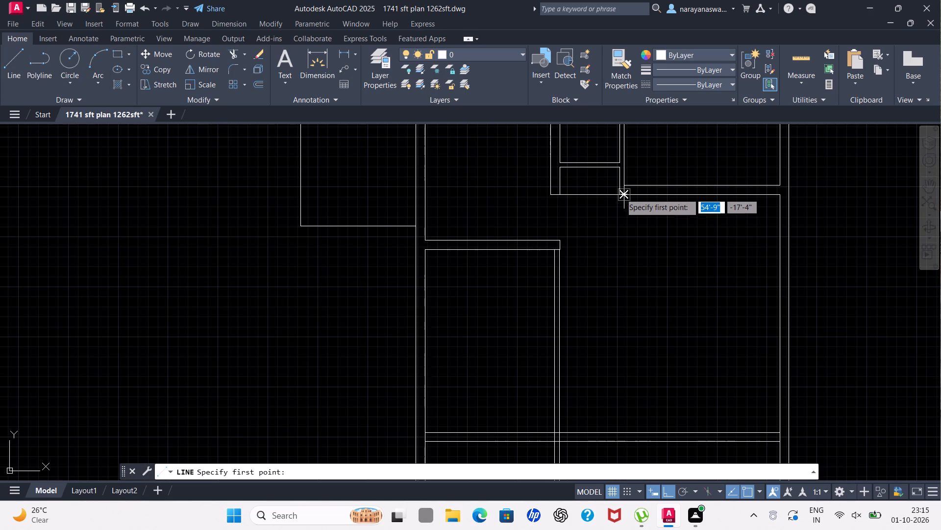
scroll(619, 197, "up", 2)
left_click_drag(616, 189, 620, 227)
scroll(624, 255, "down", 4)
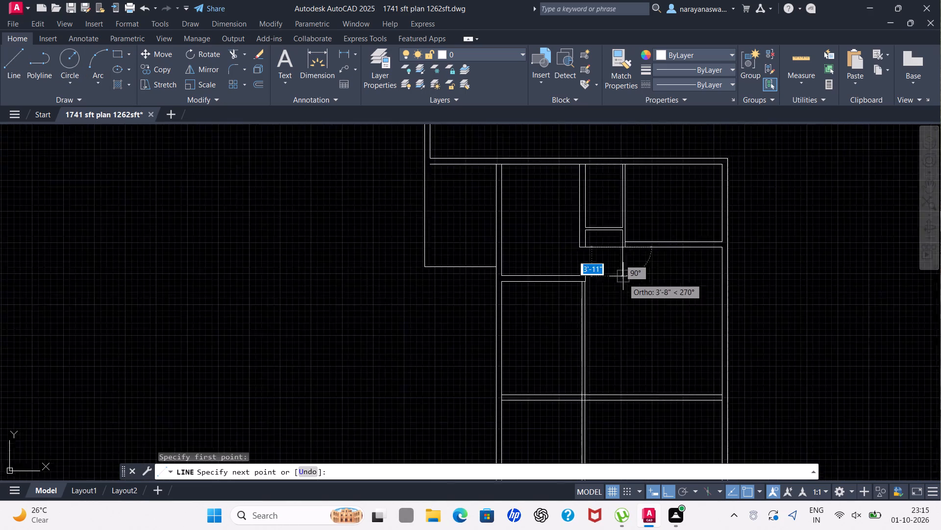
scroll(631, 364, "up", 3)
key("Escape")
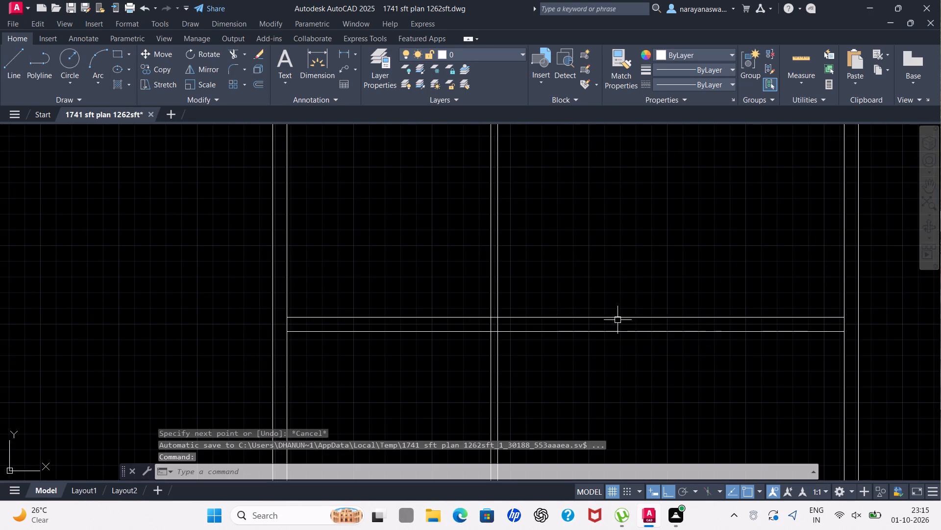
Offset the right line of the 4.5" vertical partition 5' to the right.
scroll(620, 295, "down", 2)
type("of")
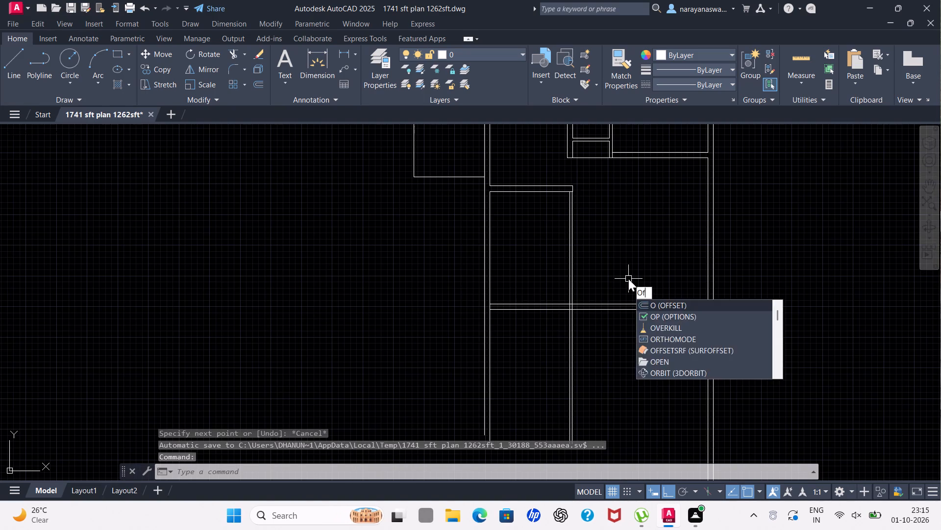
key("Return")
type("5'")
key("Return")
scroll(612, 274, "up", 2)
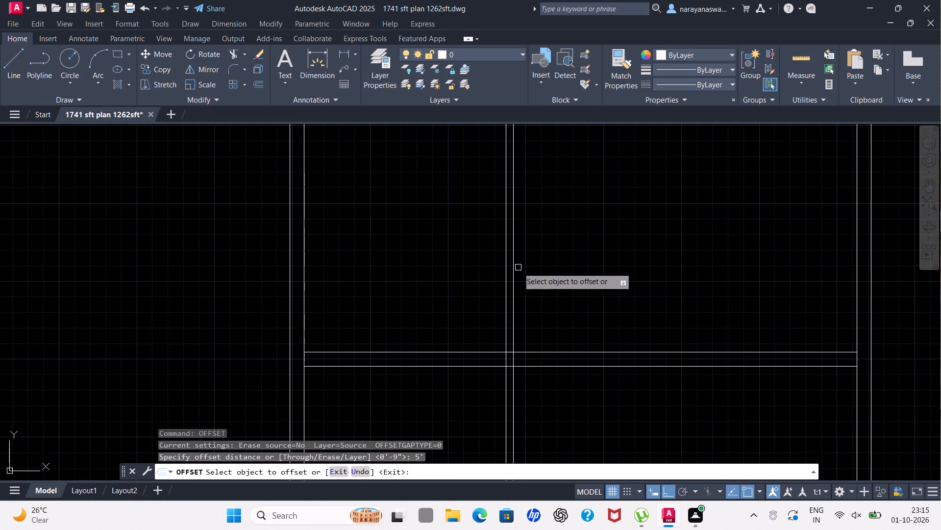
left_click(514, 284)
left_click(615, 280)
key("Escape")
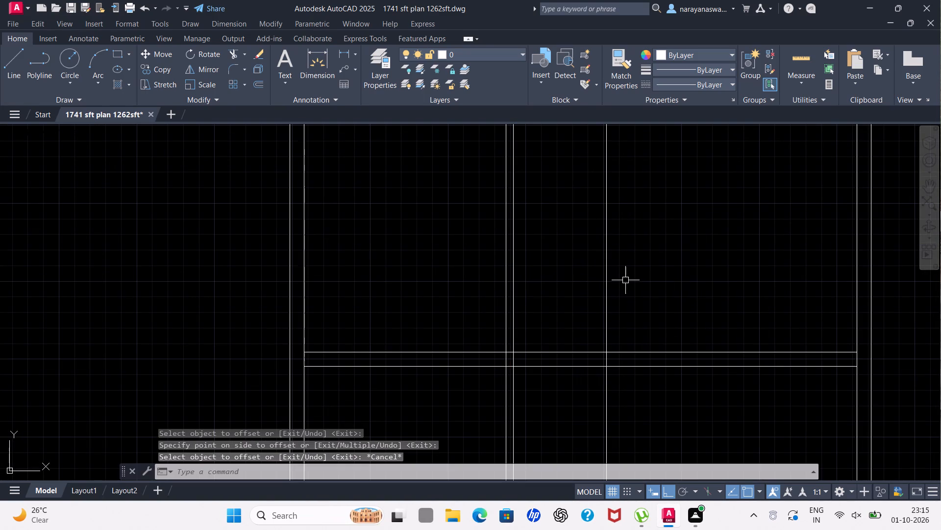
Offset the new vertical line 4.5" to the right to form the second partition's thickness.
key("space")
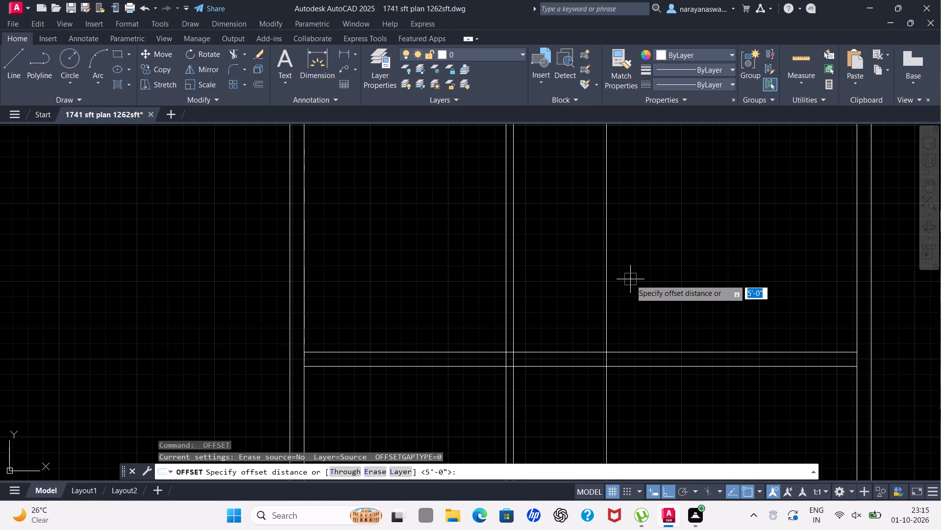
type("4.5\"")
key("Return")
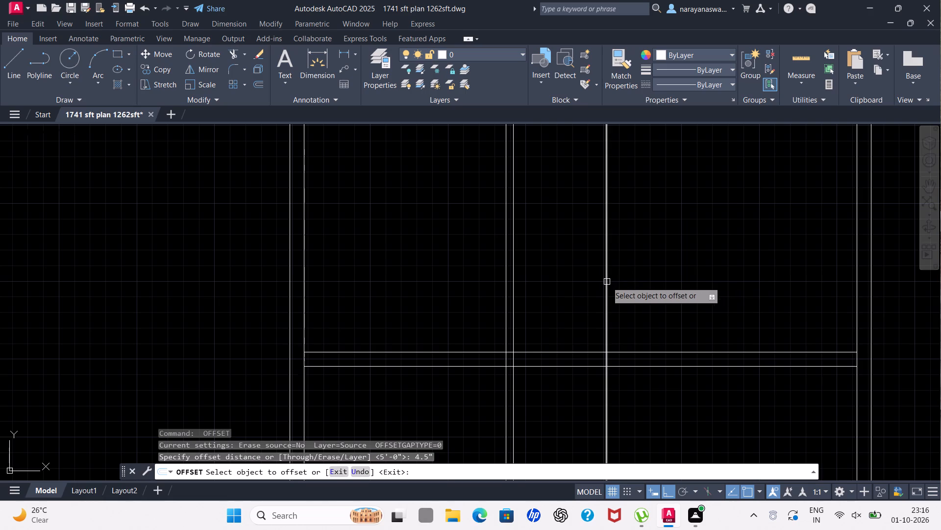
left_click(605, 283)
left_click(644, 283)
key("Escape")
Offset the upper line of the 9" horizontal wall 9' upward.
key("space")
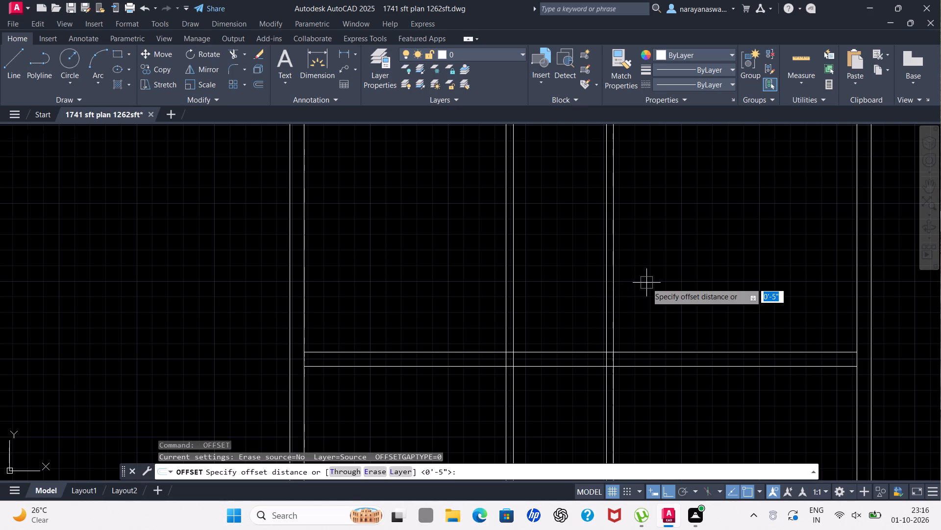
type("9'")
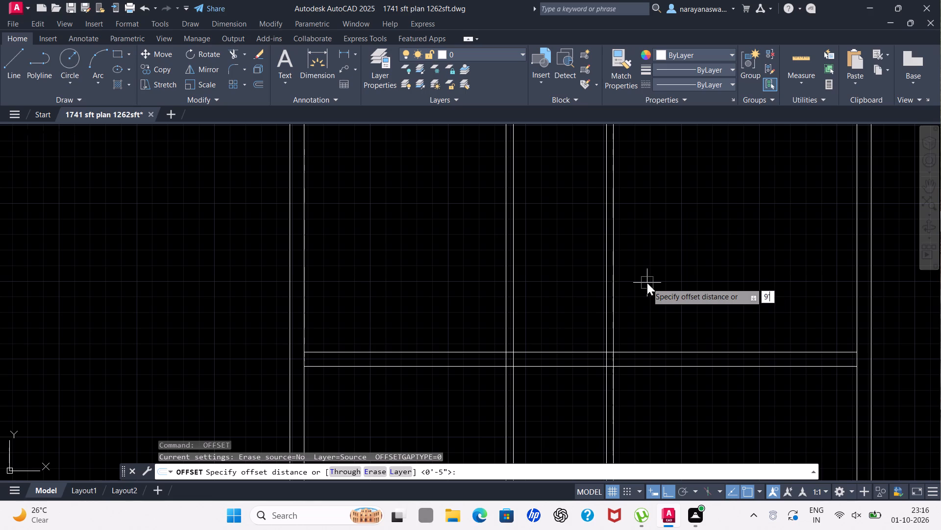
key("Return")
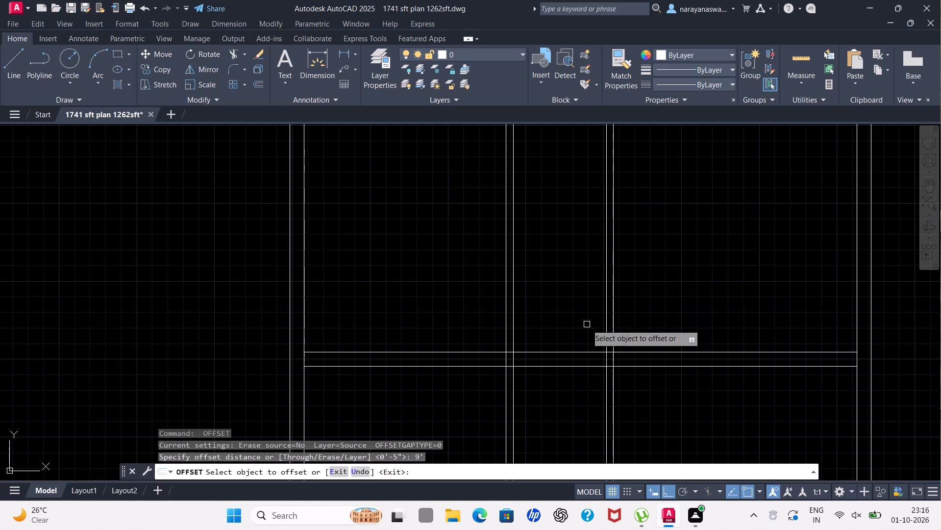
left_click_drag(576, 351, 580, 345)
left_click(591, 256)
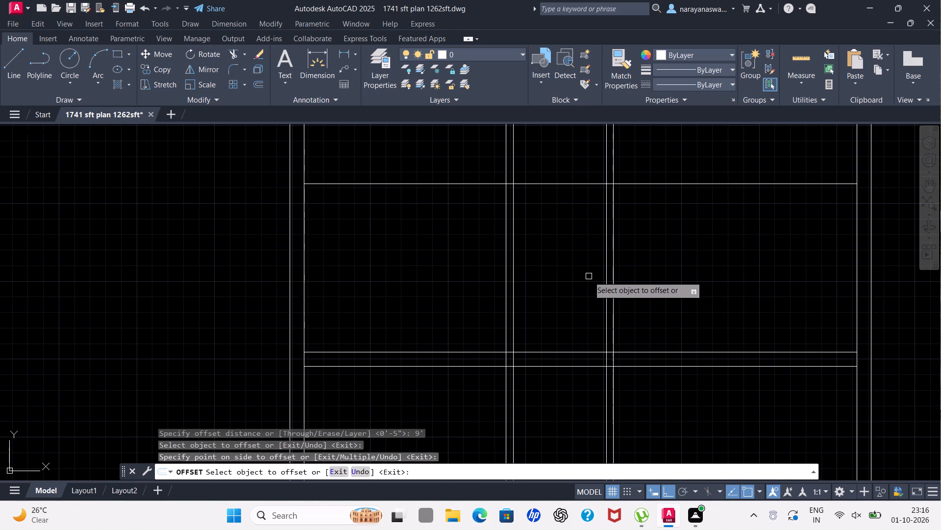
key("Escape")
Offset the new horizontal line 4.5" upward to form a cross partition.
key("space")
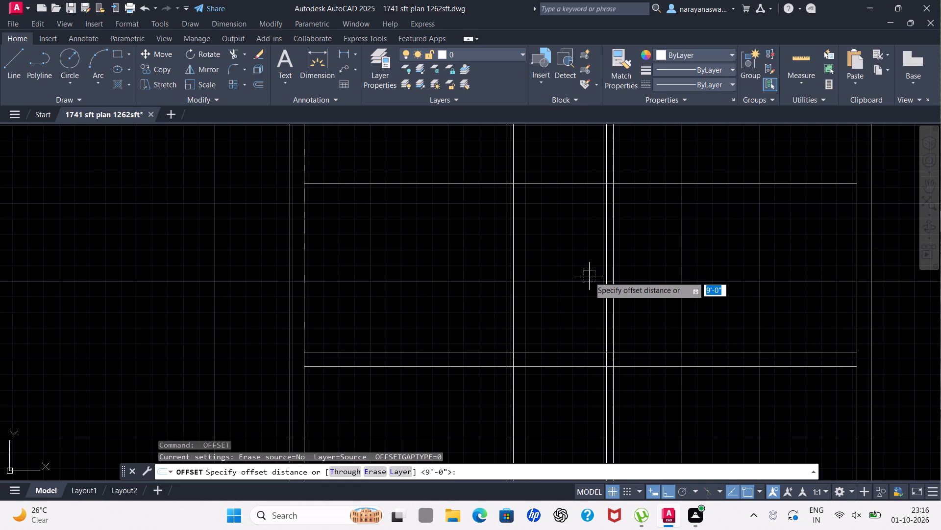
type("4.5\"")
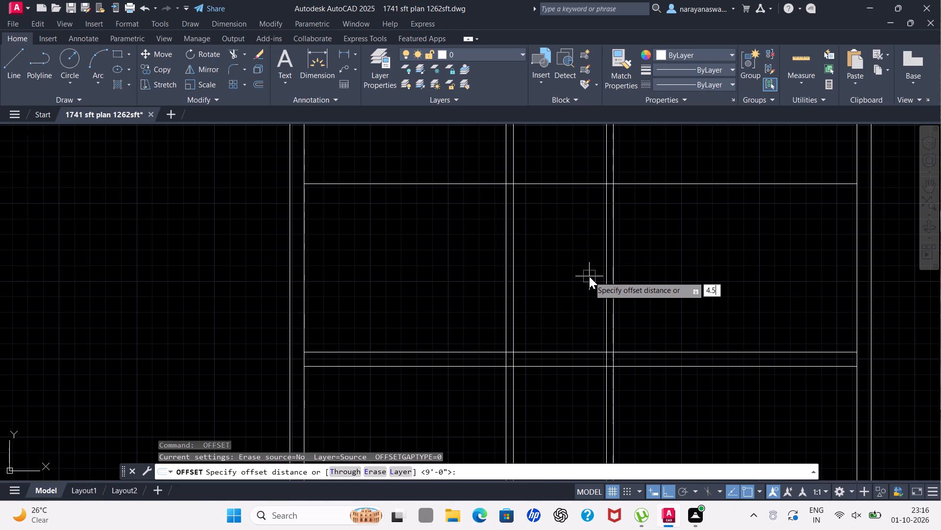
key("Return")
left_click(580, 184)
left_click(581, 166)
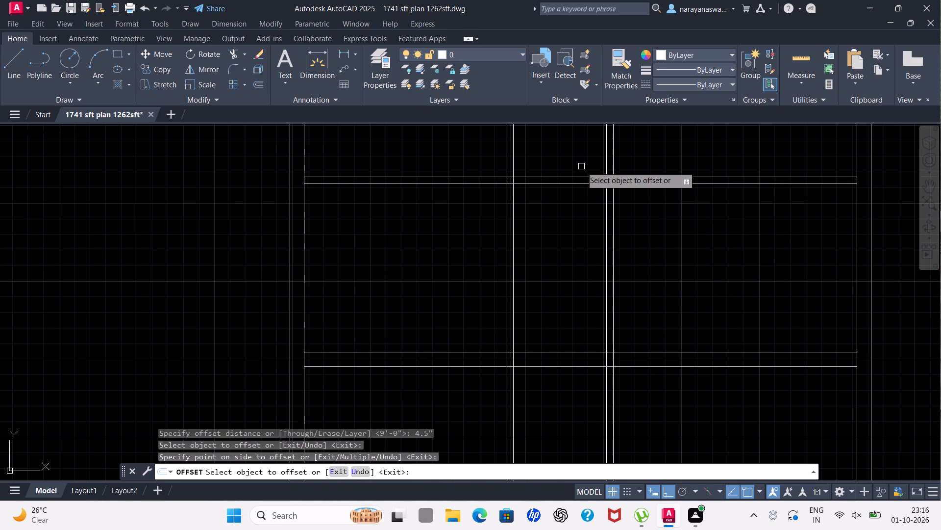
key("Escape")
Trim the cross partition outside the two vertical partitions, and the second vertical partition's lines above the cross partition.
type("tr")
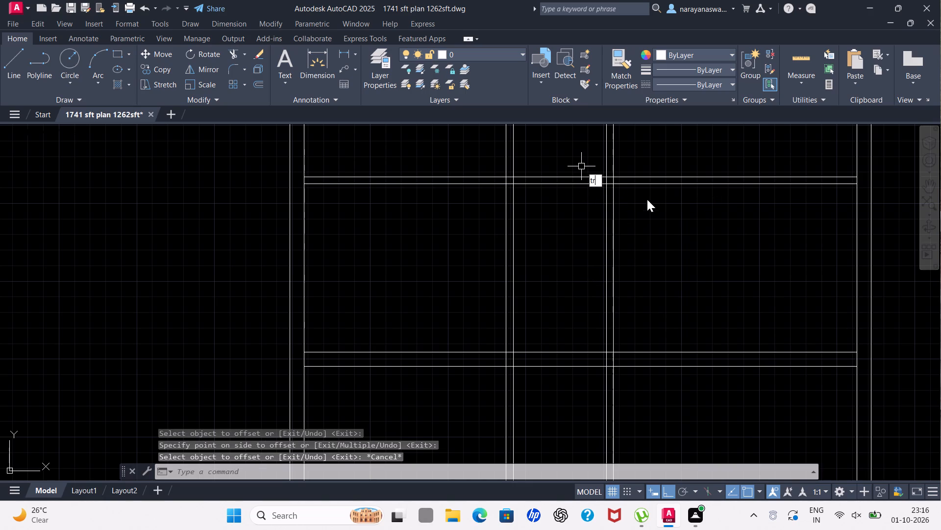
left_click(647, 193)
left_click_drag(470, 161, 439, 222)
scroll(446, 198, "down", 2)
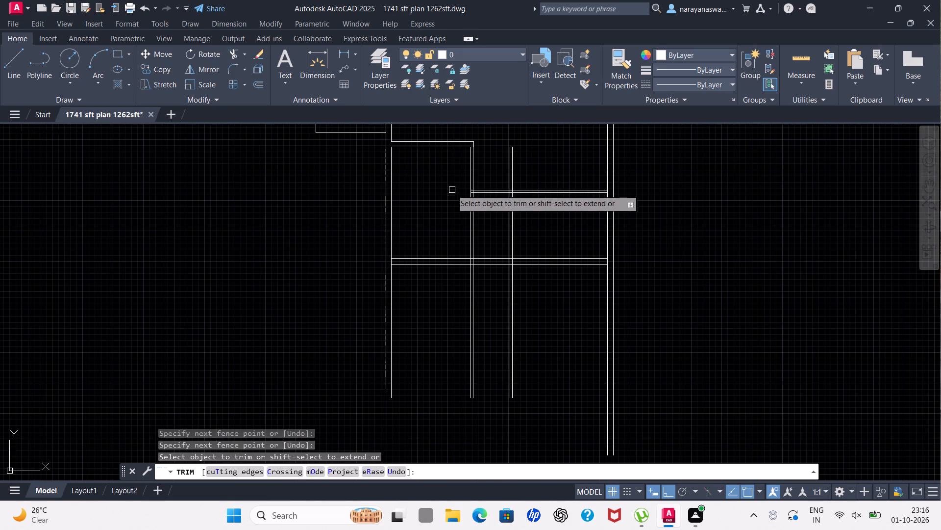
scroll(505, 165, "up", 2)
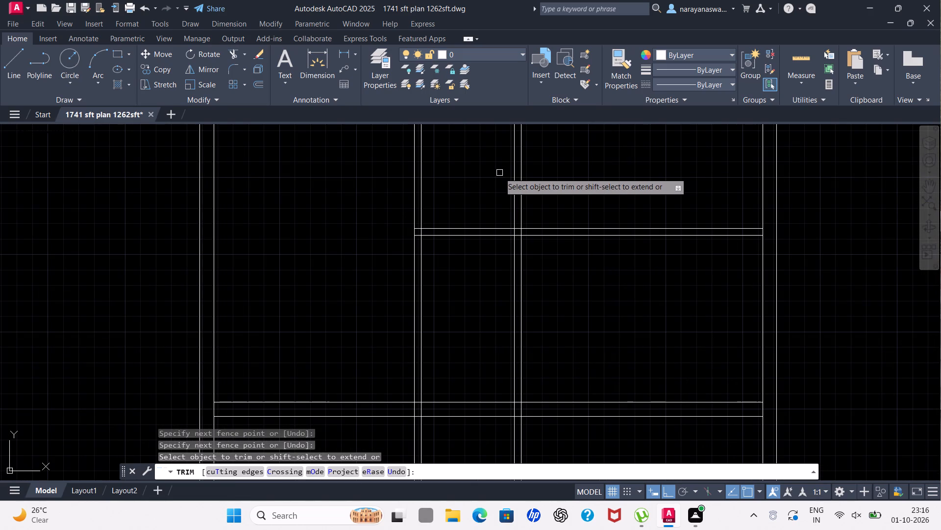
left_click_drag(499, 173, 584, 260)
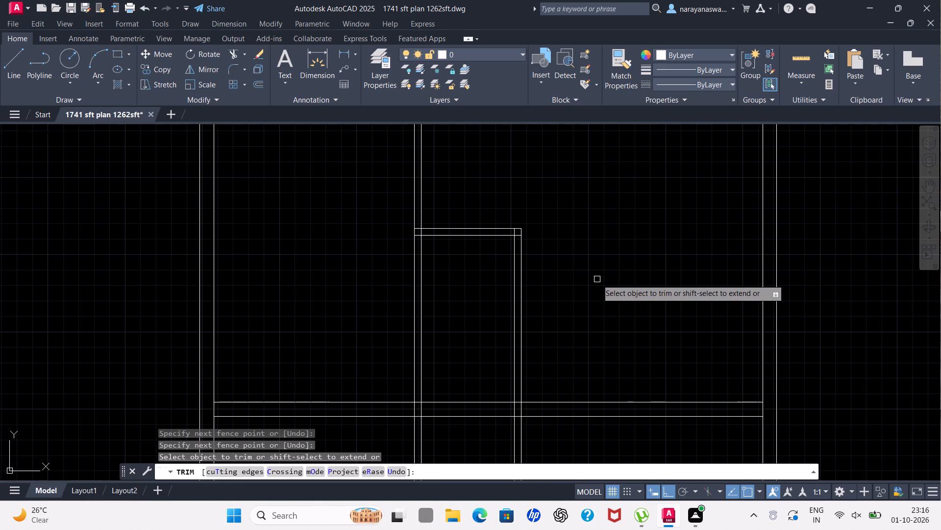
key("Escape")
Offset the right line of the second vertical partition 8' to the right.
scroll(602, 297, "down", 2)
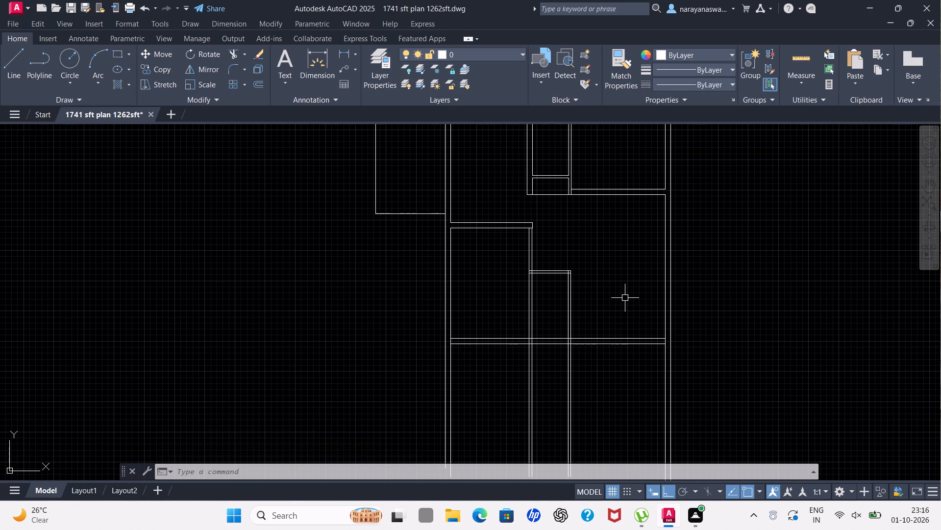
scroll(622, 304, "up", 1)
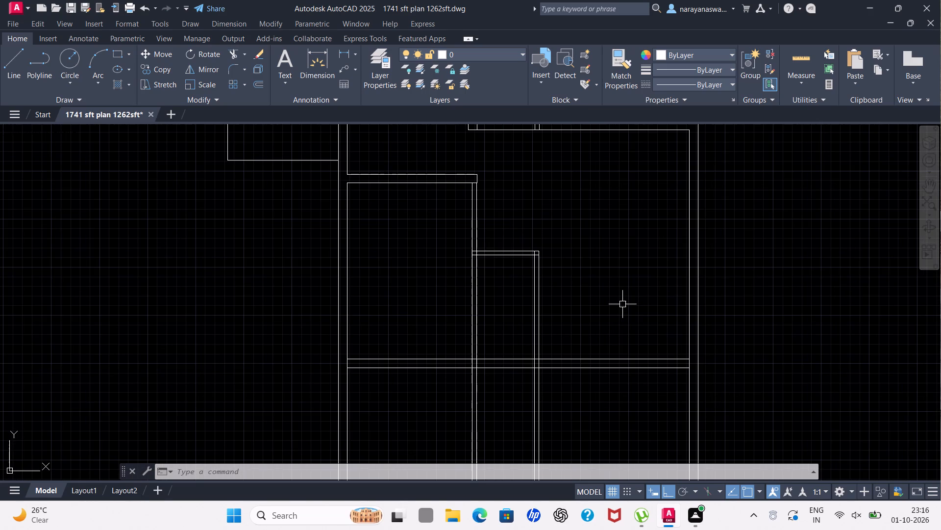
type("of")
left_click(655, 328)
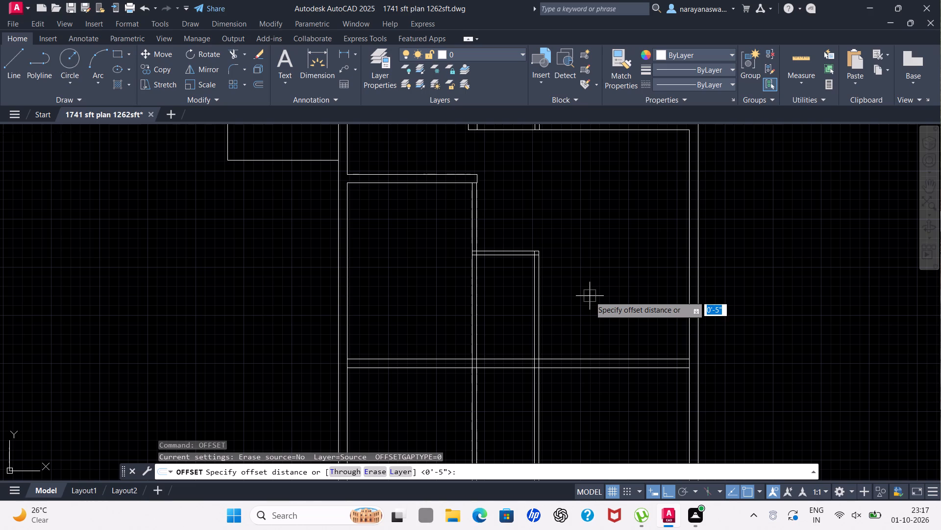
type("8'")
key("Return")
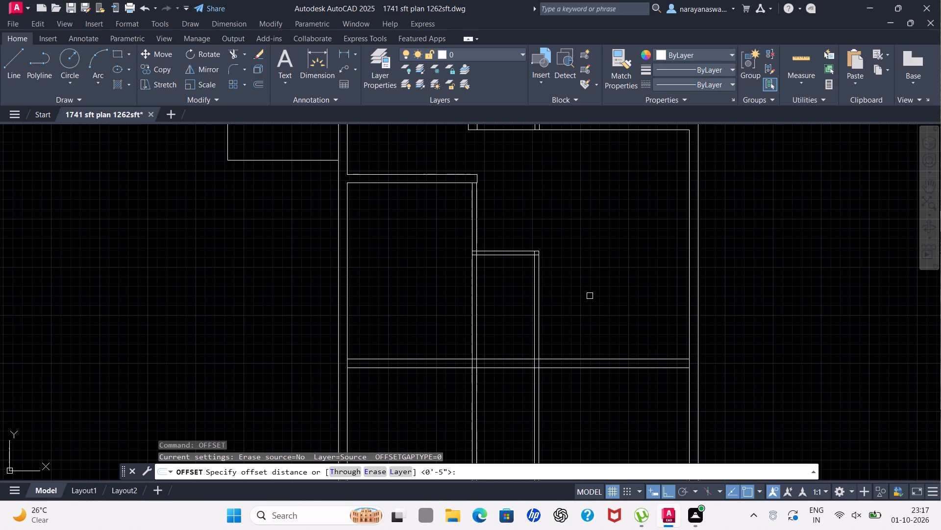
left_click_drag(542, 302, 548, 301)
left_click_drag(539, 304, 577, 304)
left_click(627, 304)
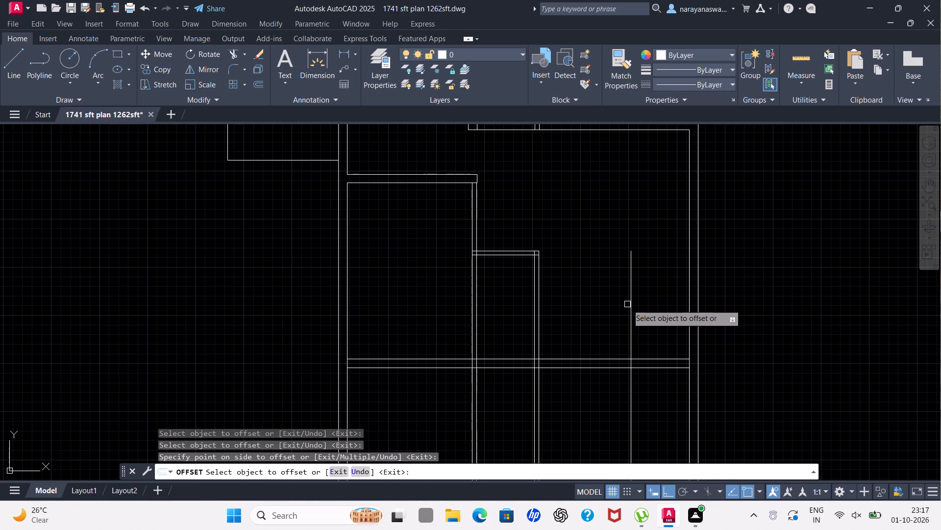
key("Escape")
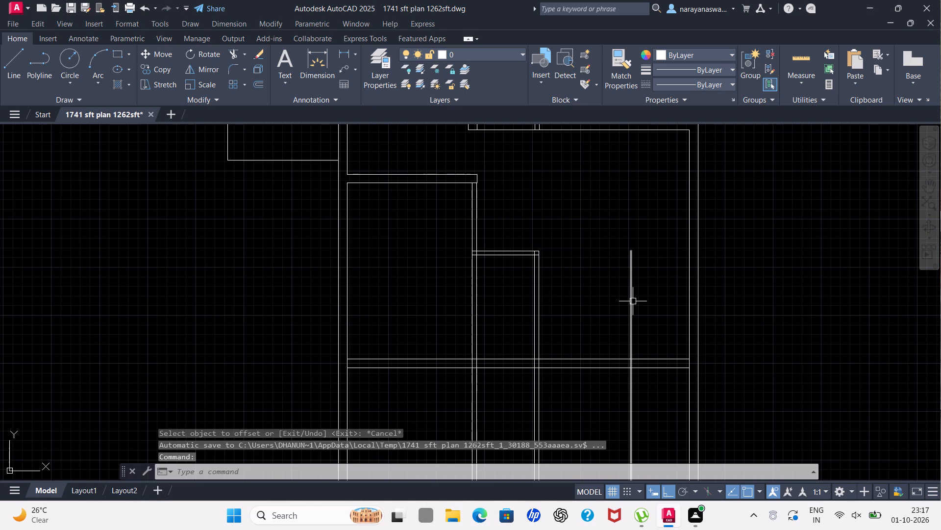
Offset the new vertical line 4.5" to the right to form the third partition.
key("space")
type("4.")
type("5\"")
key("Return")
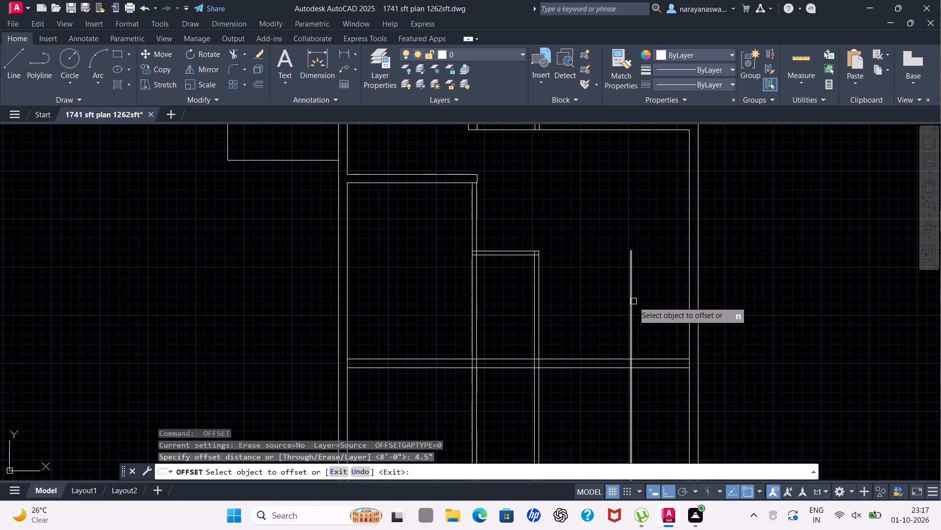
left_click(633, 301)
left_click(641, 302)
key("Escape")
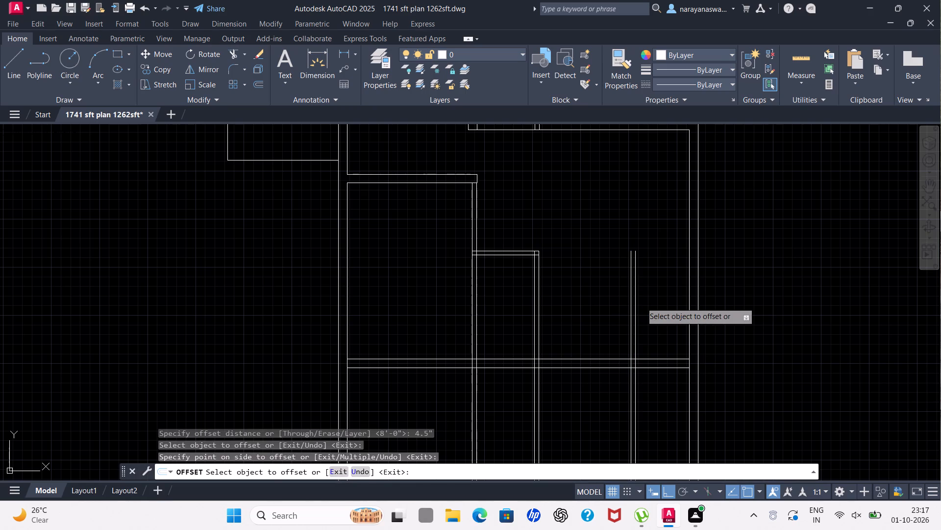
Offset the upper line of the lower 9" horizontal wall 9'10" upward.
scroll(641, 302, "down", 1)
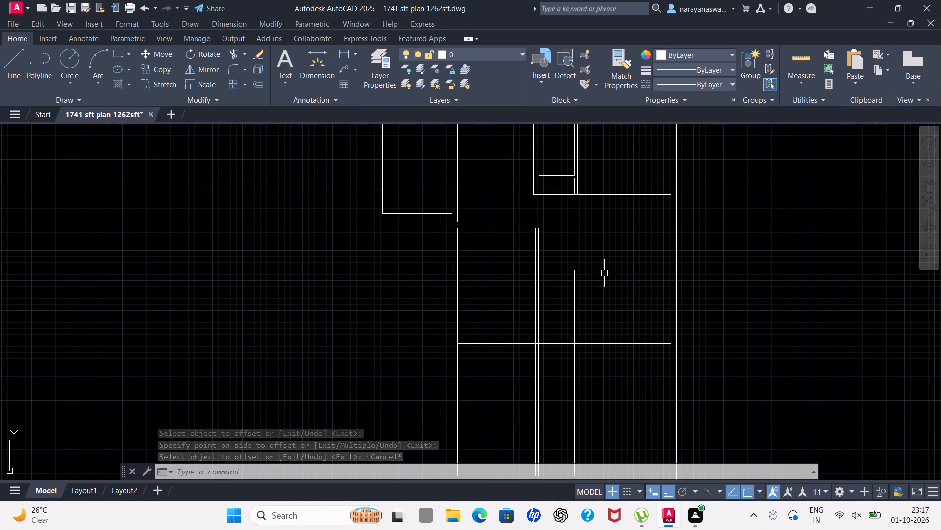
scroll(623, 258, "down", 1)
scroll(626, 255, "up", 1)
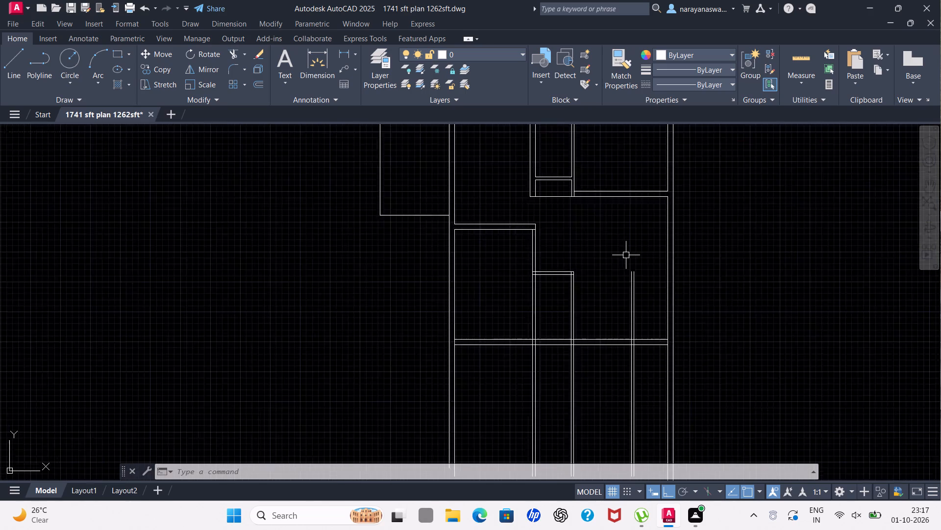
scroll(626, 255, "up", 1)
key("space")
type("9'")
type("10")
key("shift+quotedbl")
key("Return")
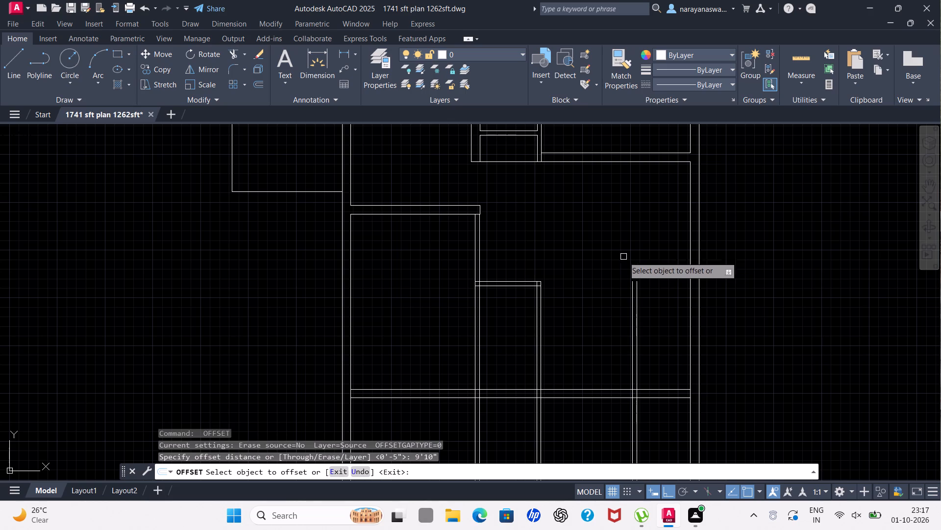
left_click_drag(587, 388, 589, 378)
left_click(597, 304)
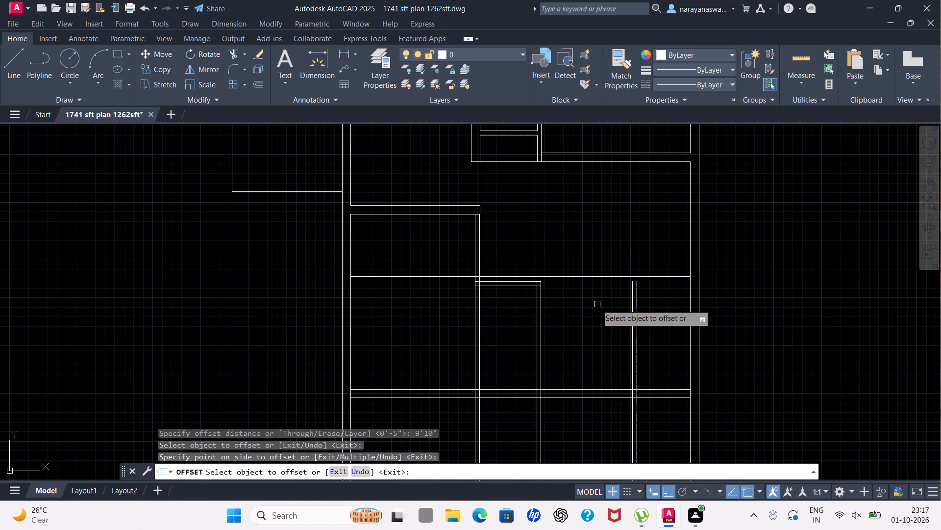
key("Escape")
Offset the new horizontal line 9" upward to form another horizontal wall.
scroll(597, 304, "down", 1)
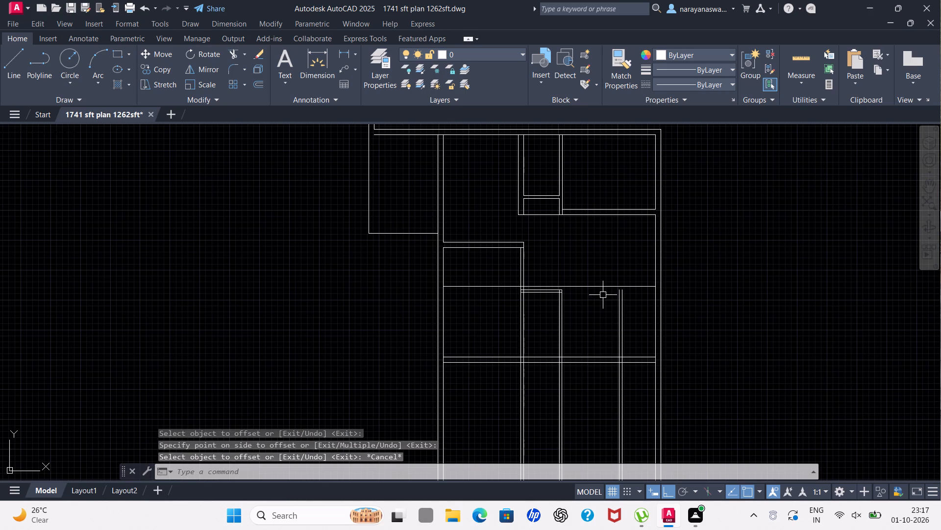
key("space")
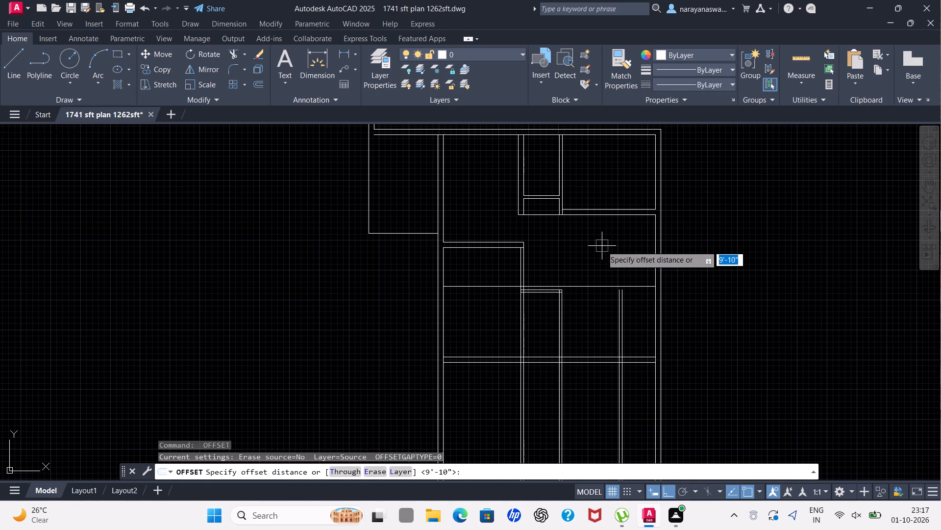
type("9\"")
key("Return")
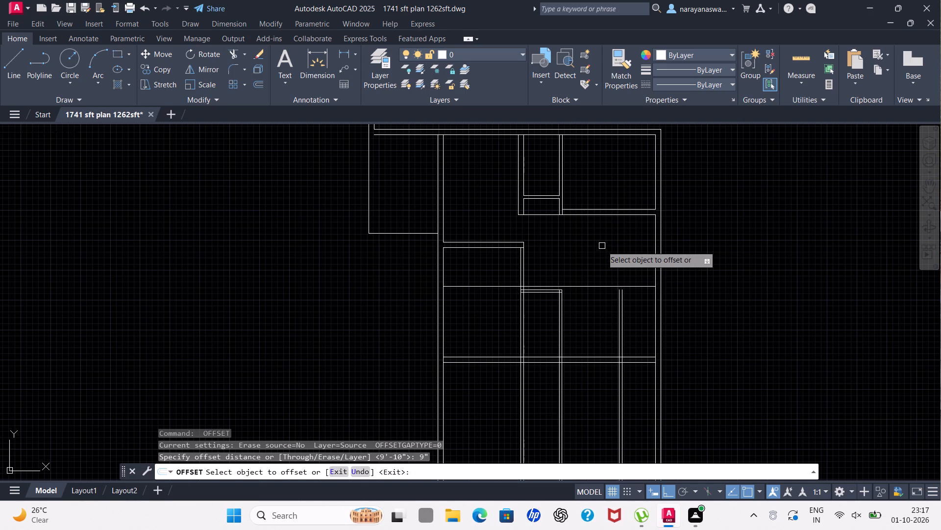
left_click(593, 285)
left_click(598, 266)
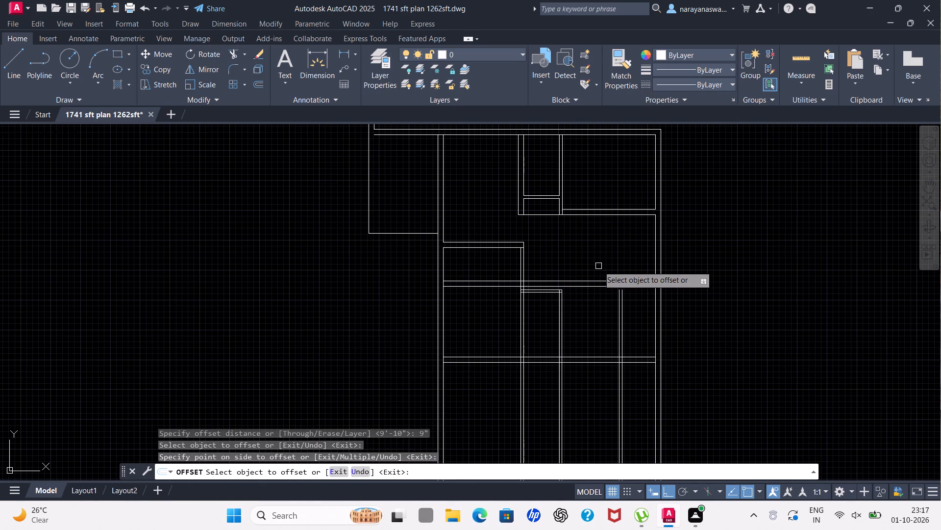
key("Escape")
Draw a short line extending the third partition's left line up to the lower face of the upper 9" horizontal wall.
scroll(631, 313, "up", 2)
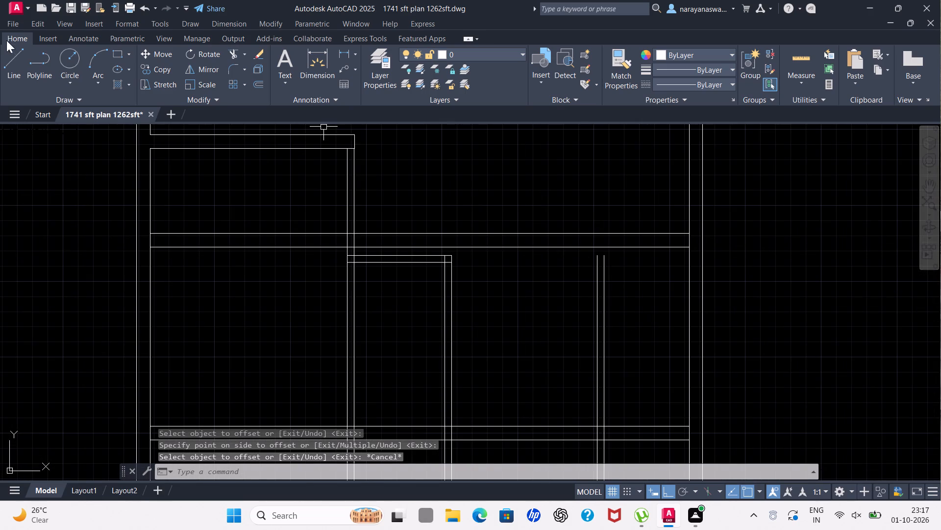
left_click(0, 50)
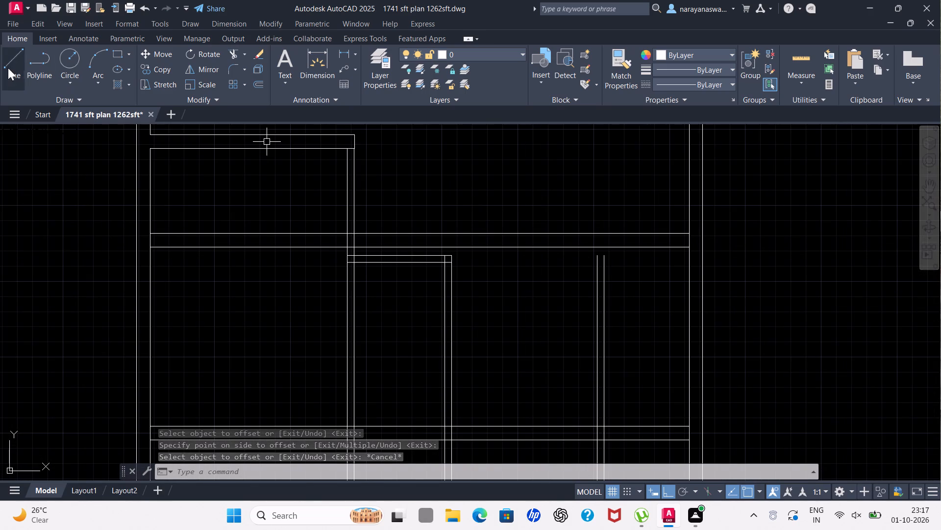
left_click(8, 68)
scroll(588, 265, "up", 2)
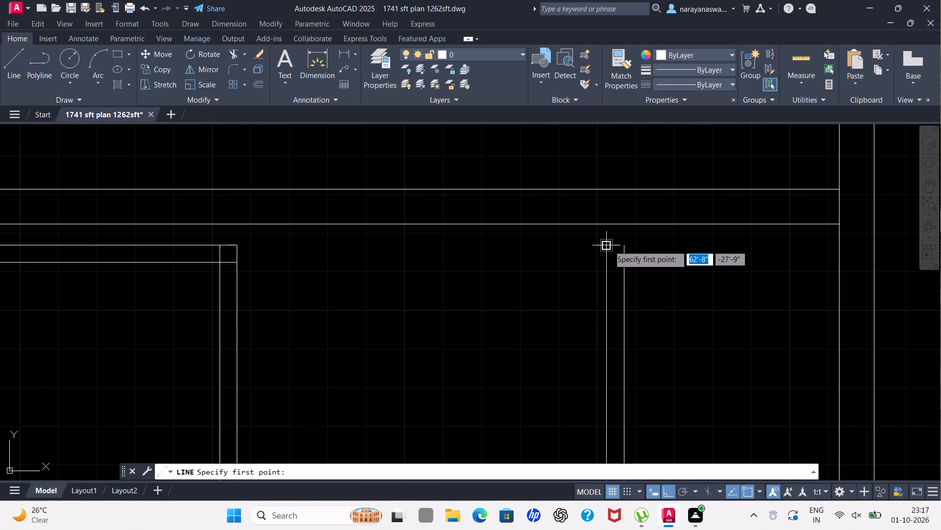
left_click_drag(606, 245, 607, 234)
left_click(609, 224)
key("Escape")
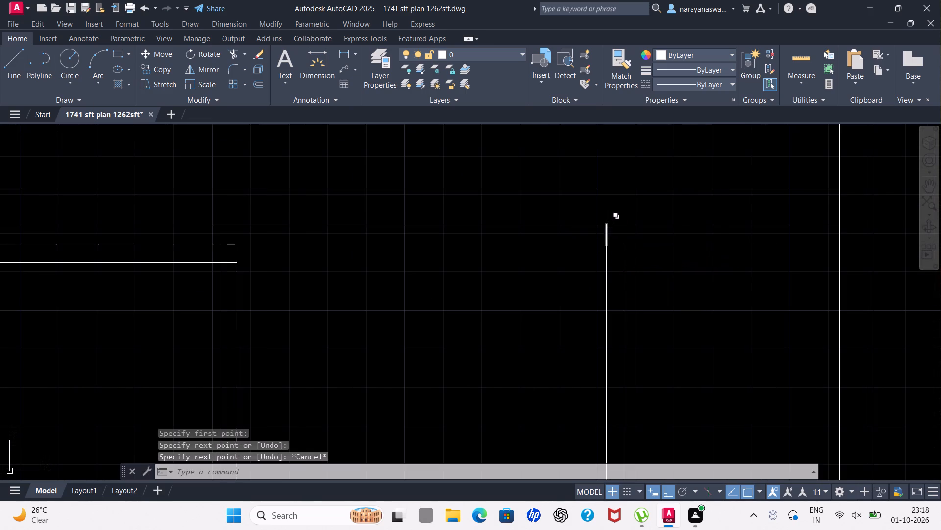
Draw lines carrying the third partition's right line up to the 9" wall's upper face, across, and back down to the left line.
left_click(15, 54)
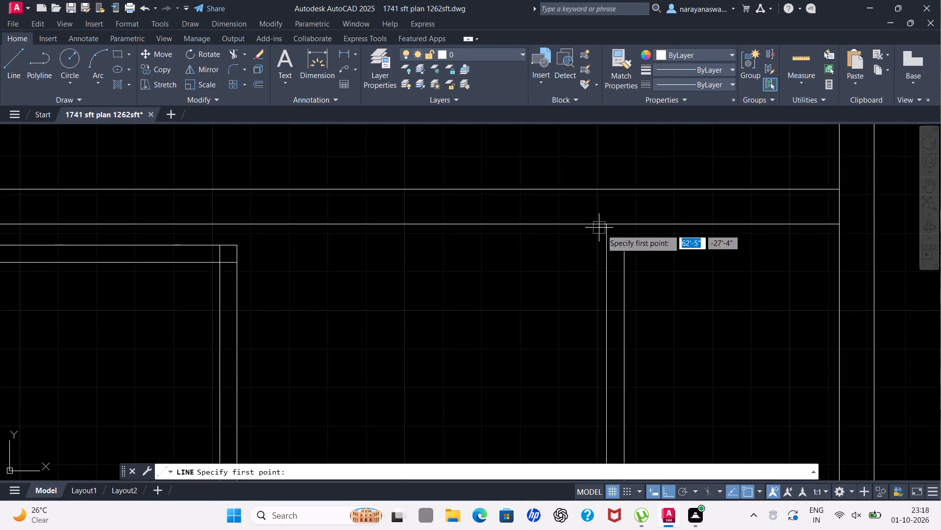
left_click_drag(622, 246, 624, 238)
left_click(625, 190)
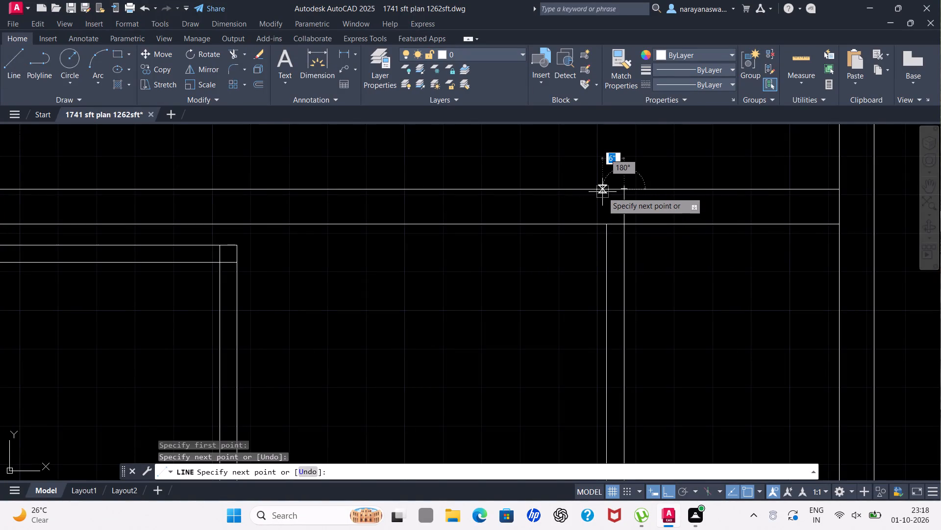
left_click(606, 189)
left_click(607, 223)
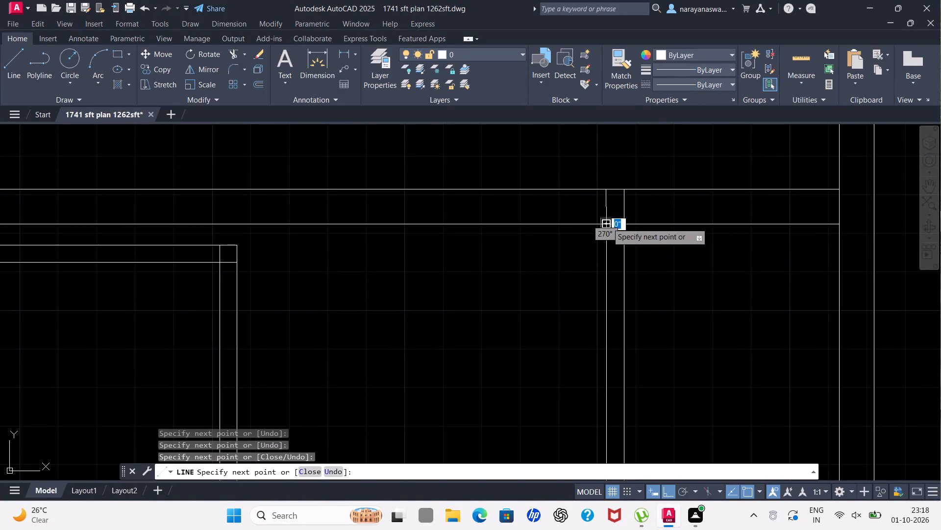
key("Escape")
scroll(611, 225, "down", 5)
scroll(606, 192, "up", 1)
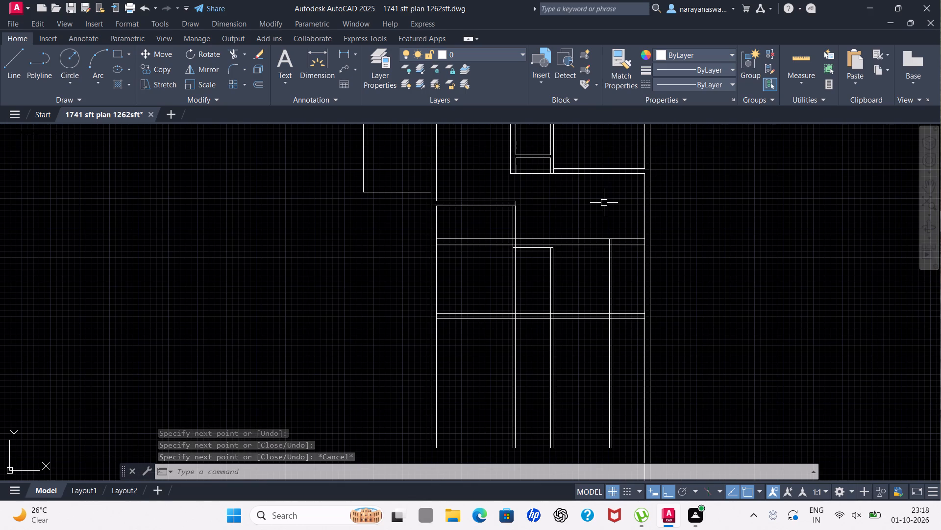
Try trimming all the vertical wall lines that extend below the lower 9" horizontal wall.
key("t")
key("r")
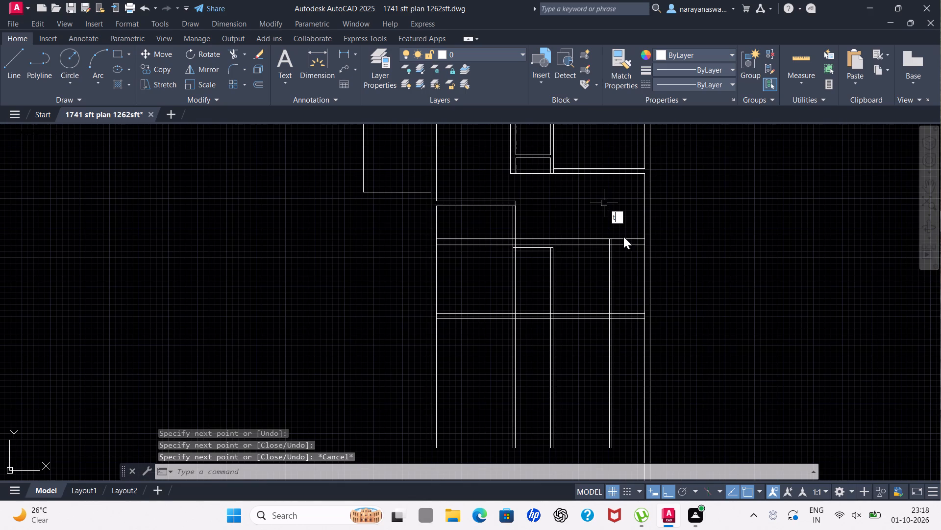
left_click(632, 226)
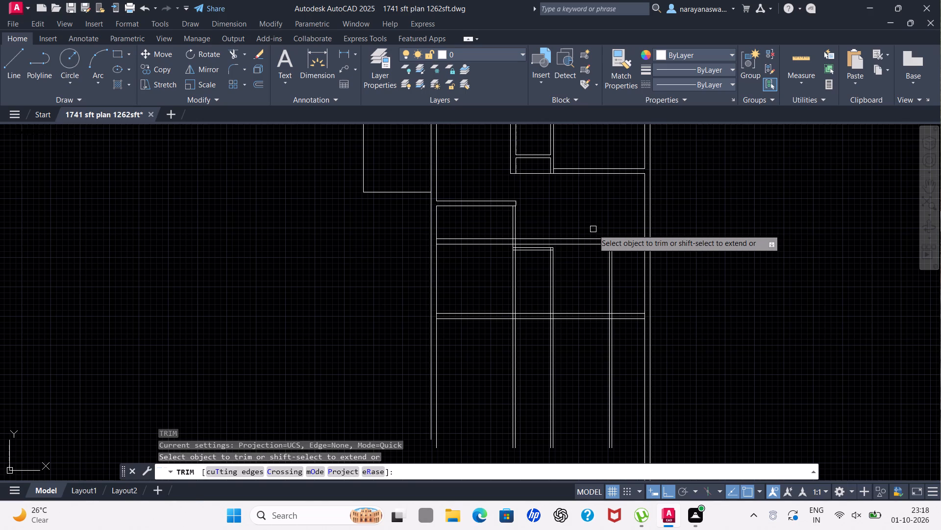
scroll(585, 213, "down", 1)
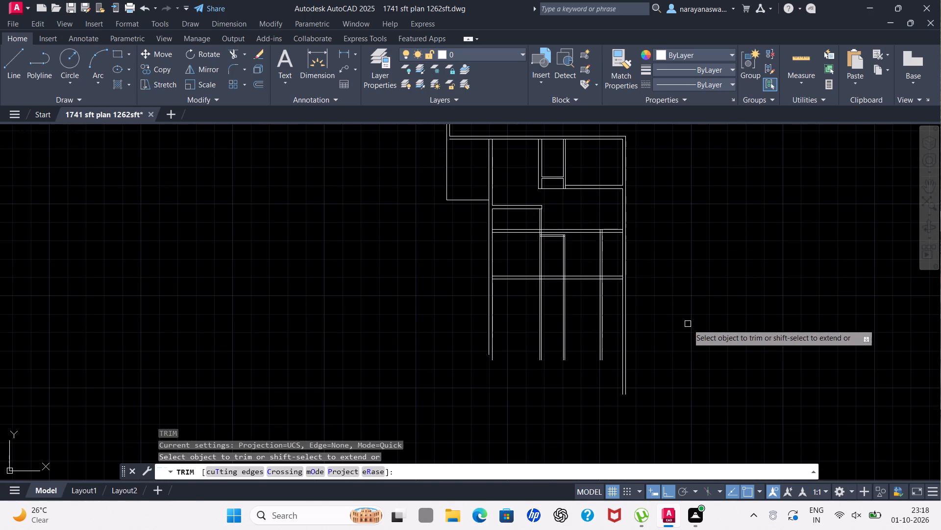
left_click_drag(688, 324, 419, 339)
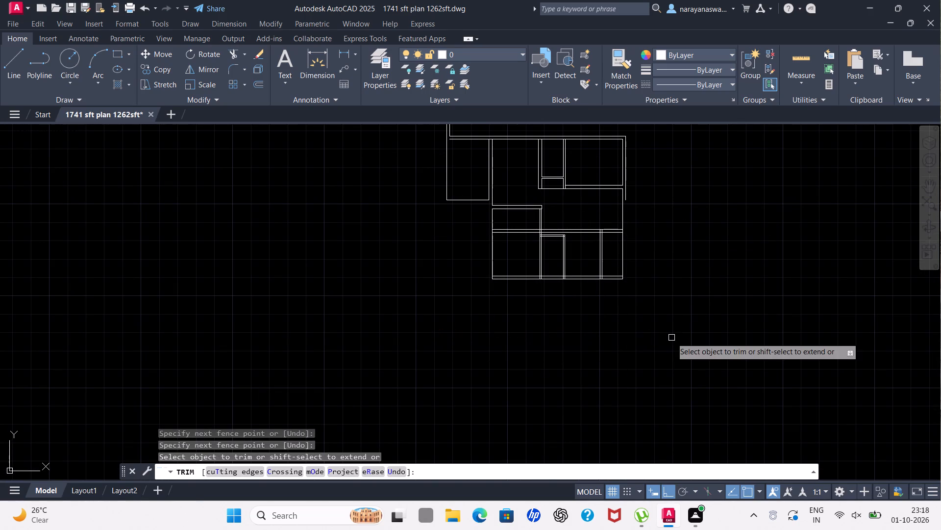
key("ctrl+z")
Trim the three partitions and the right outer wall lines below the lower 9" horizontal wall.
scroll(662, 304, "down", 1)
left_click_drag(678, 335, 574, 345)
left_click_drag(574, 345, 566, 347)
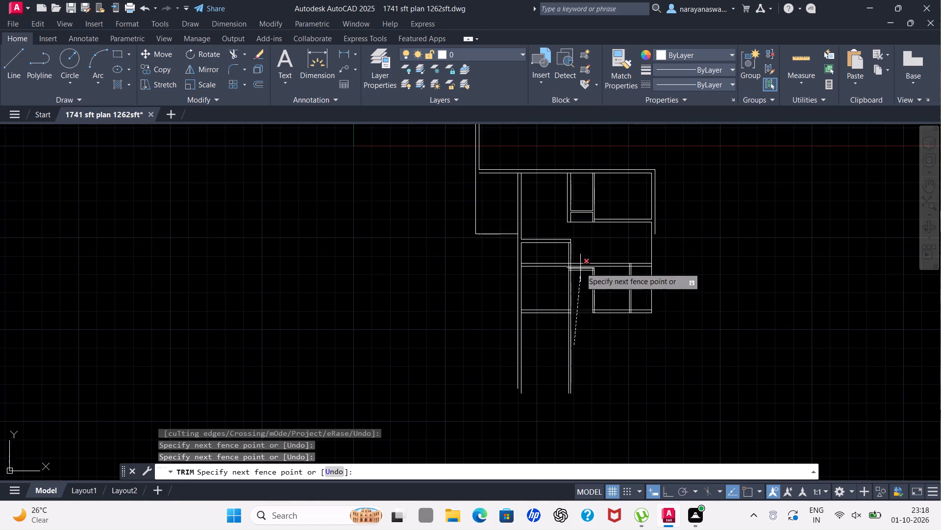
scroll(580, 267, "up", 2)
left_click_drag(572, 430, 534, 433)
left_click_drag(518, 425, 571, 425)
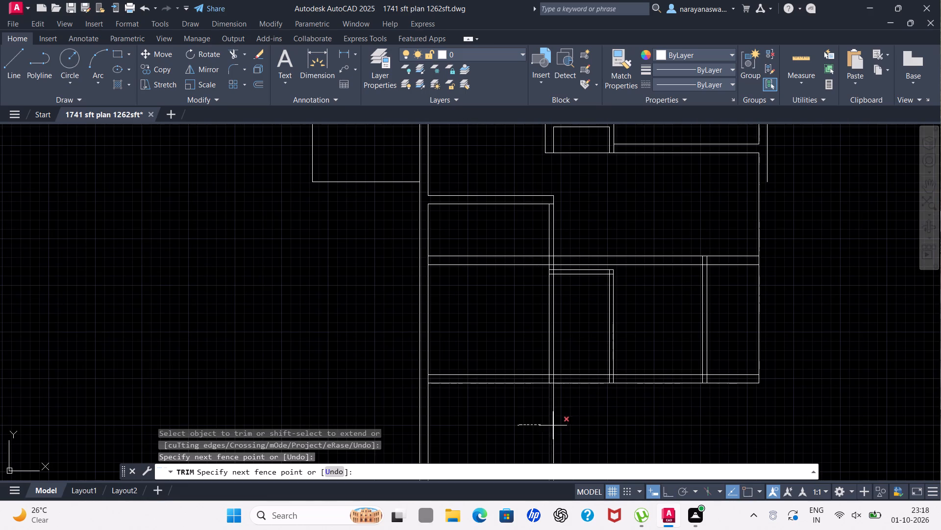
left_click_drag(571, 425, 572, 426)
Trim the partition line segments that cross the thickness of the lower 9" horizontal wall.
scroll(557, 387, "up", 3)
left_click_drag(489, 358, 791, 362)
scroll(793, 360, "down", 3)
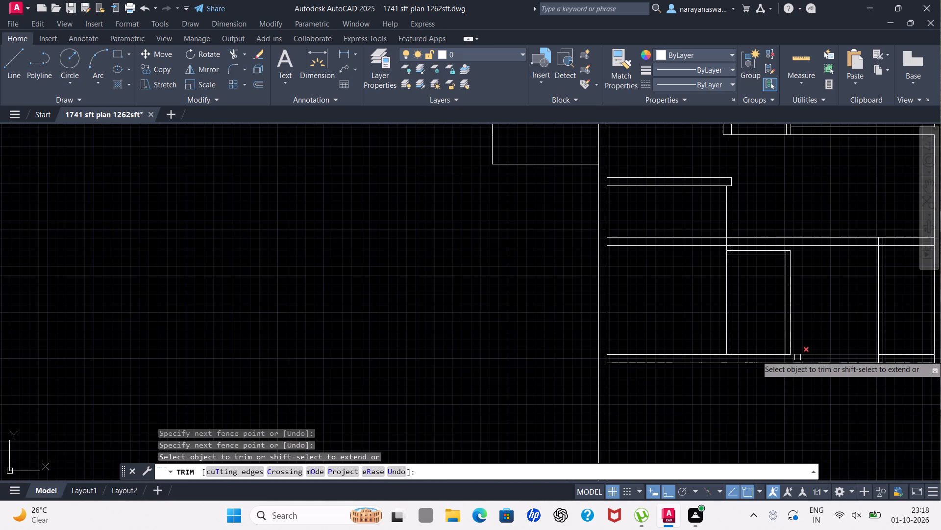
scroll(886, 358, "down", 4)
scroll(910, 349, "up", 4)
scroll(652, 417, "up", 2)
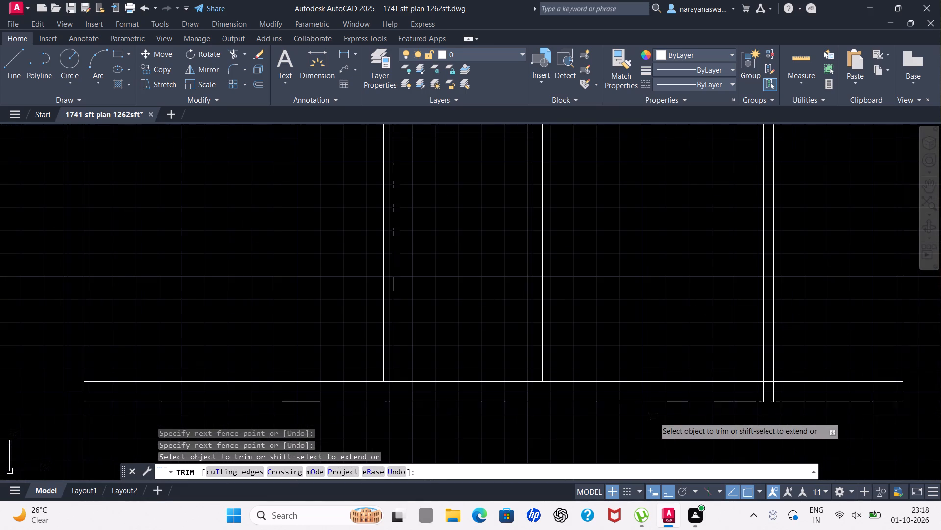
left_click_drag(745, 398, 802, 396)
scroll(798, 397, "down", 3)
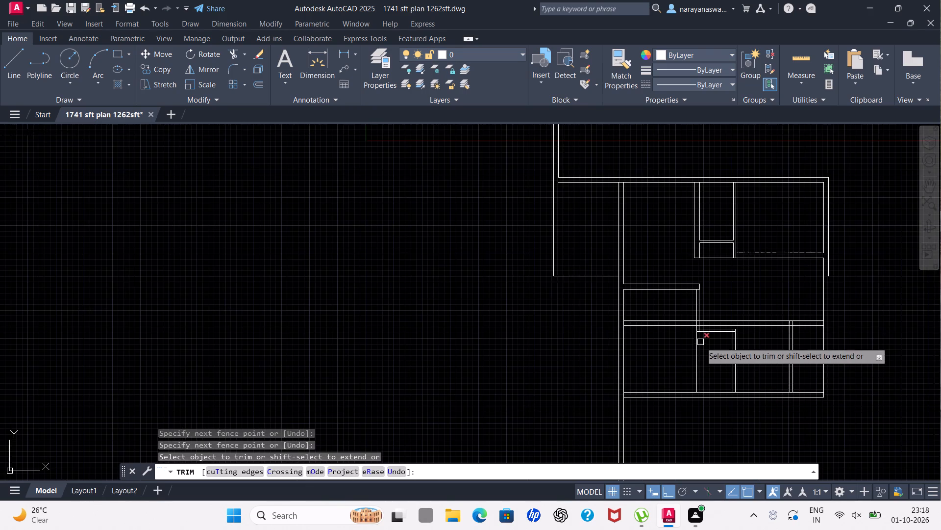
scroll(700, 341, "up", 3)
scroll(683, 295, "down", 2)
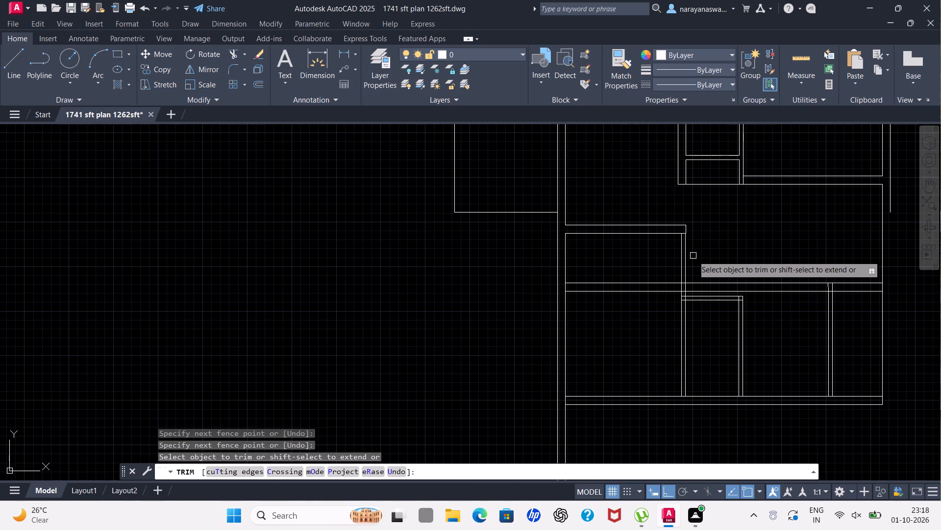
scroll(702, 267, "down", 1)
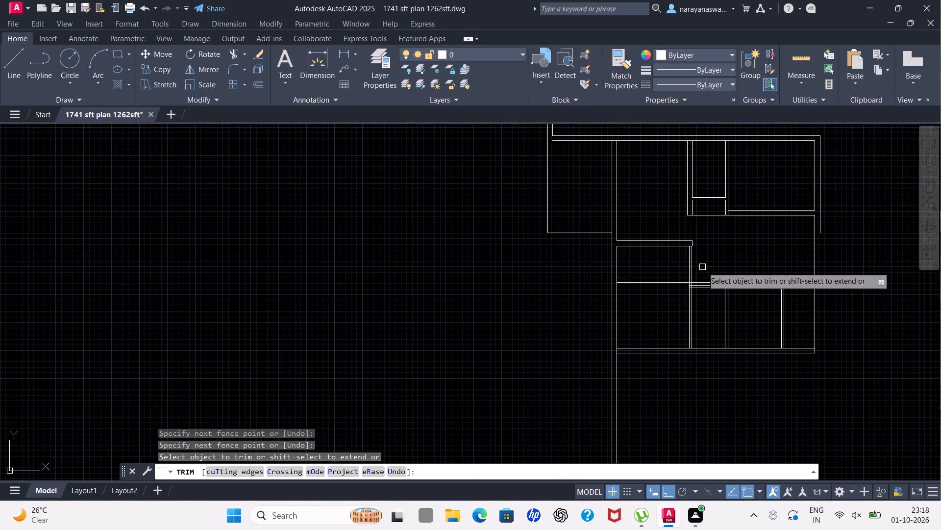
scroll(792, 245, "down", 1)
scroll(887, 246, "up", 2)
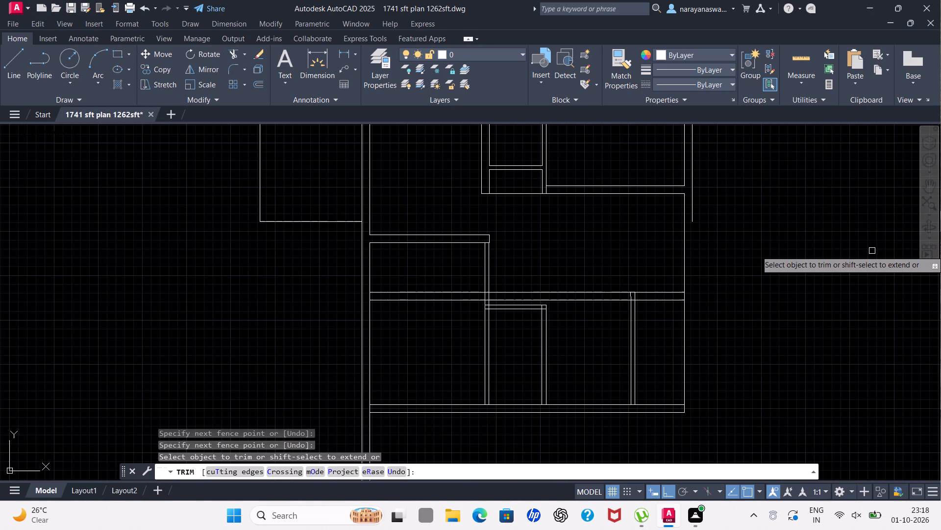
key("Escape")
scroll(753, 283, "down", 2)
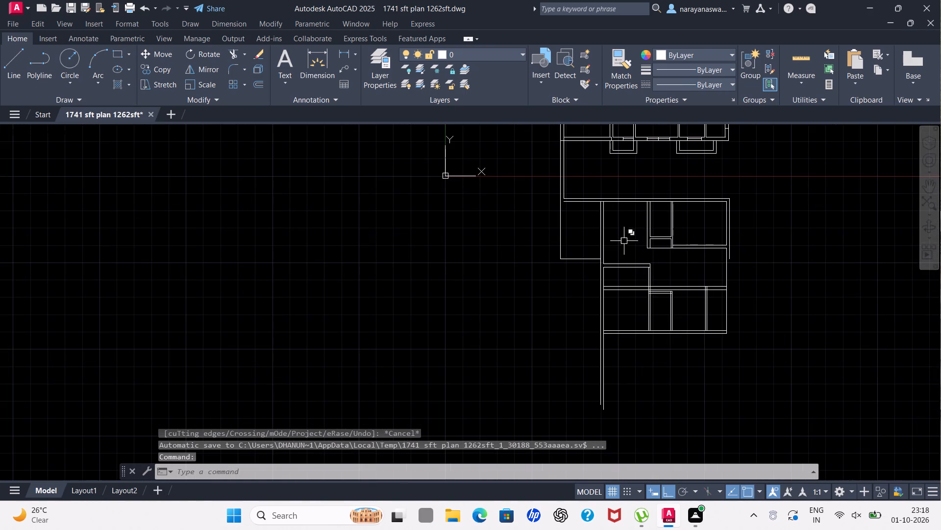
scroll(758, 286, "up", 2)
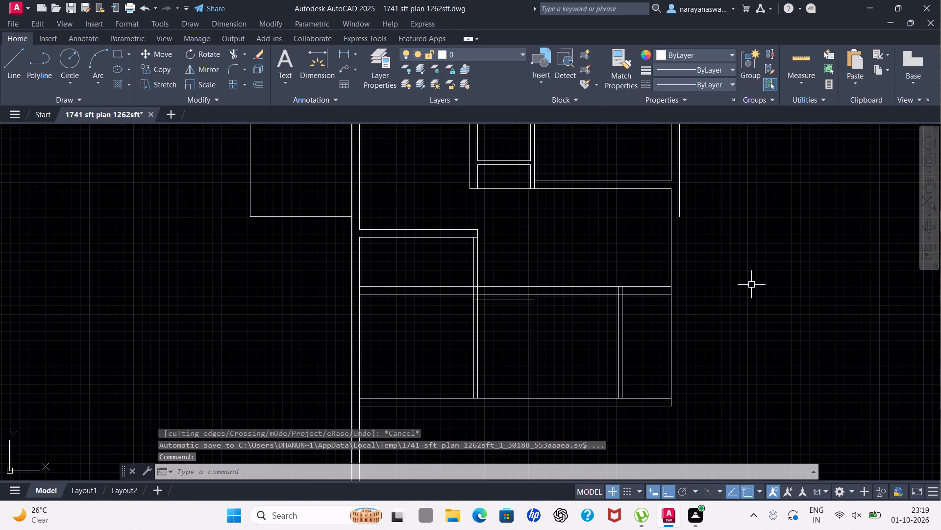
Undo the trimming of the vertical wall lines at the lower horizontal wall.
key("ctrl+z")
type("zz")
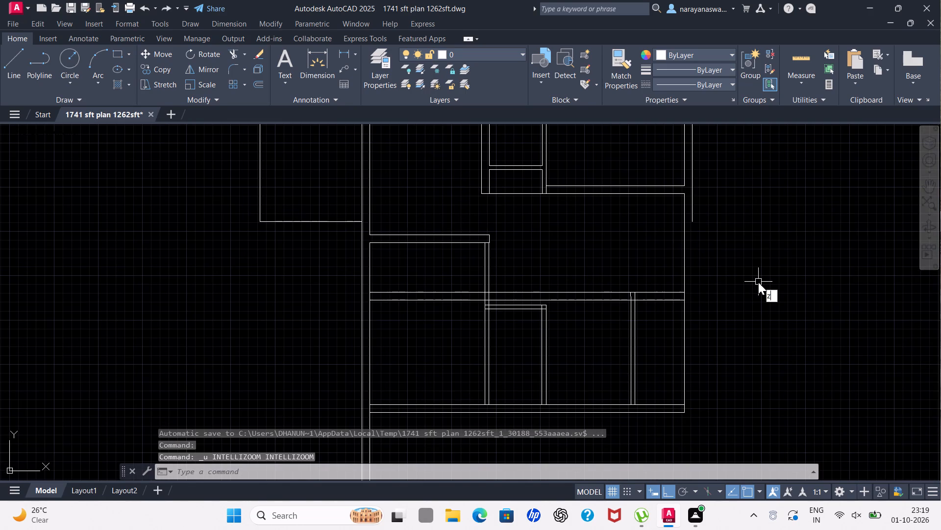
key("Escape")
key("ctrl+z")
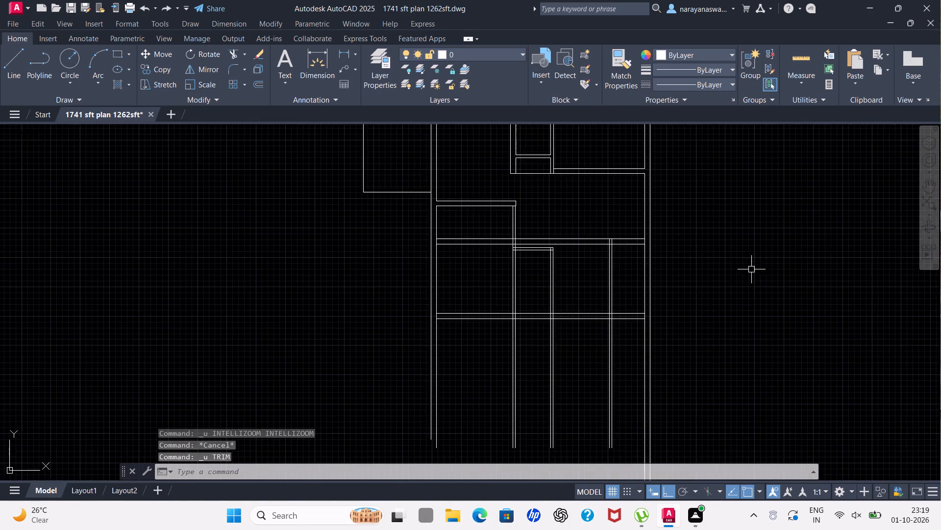
Draw a line extending the lower 9" wall's bottom line left to the outer face of the left wall.
scroll(736, 287, "down", 2)
scroll(731, 302, "up", 2)
scroll(681, 307, "up", 2)
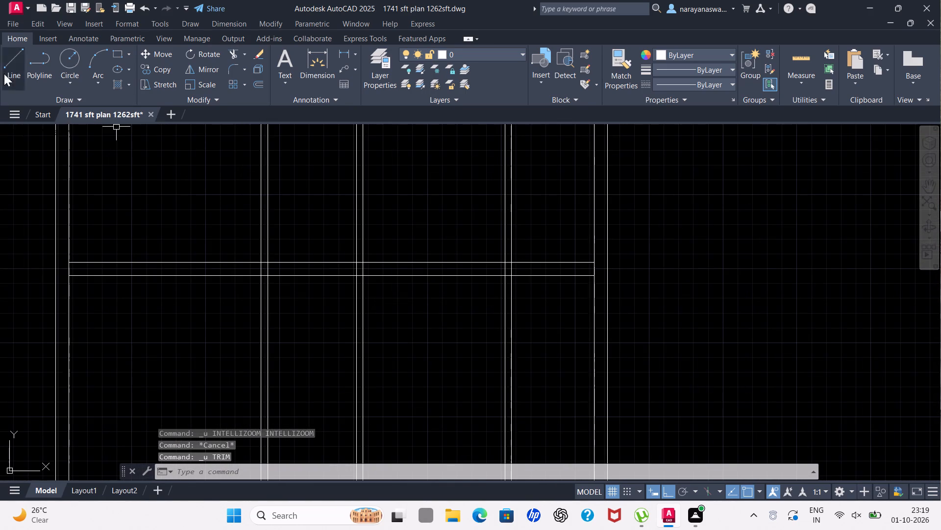
left_click(8, 61)
scroll(596, 270, "down", 3)
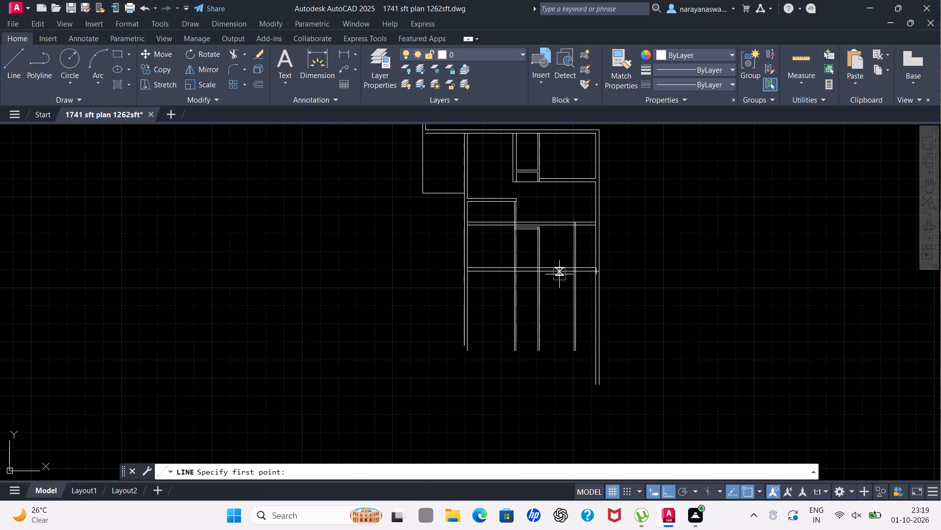
scroll(527, 265, "down", 2)
scroll(505, 260, "up", 4)
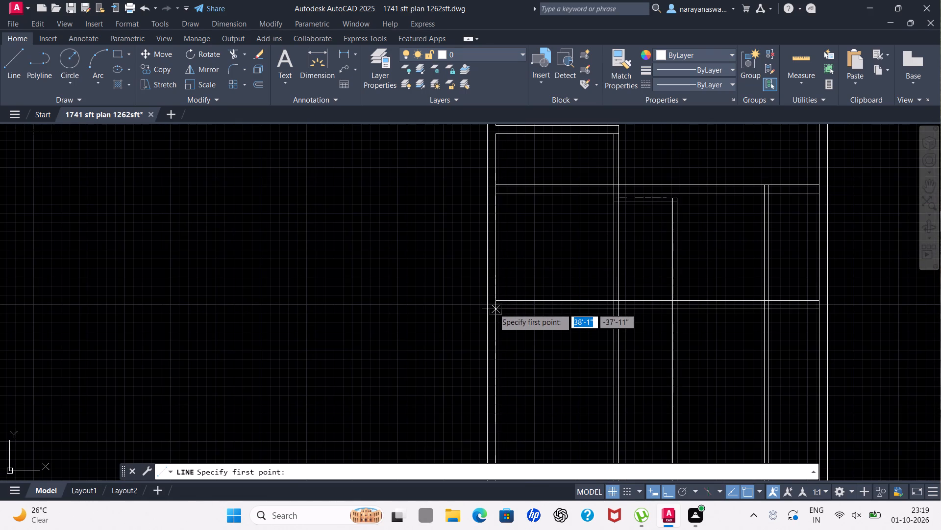
left_click(493, 309)
left_click(483, 311)
key("Escape")
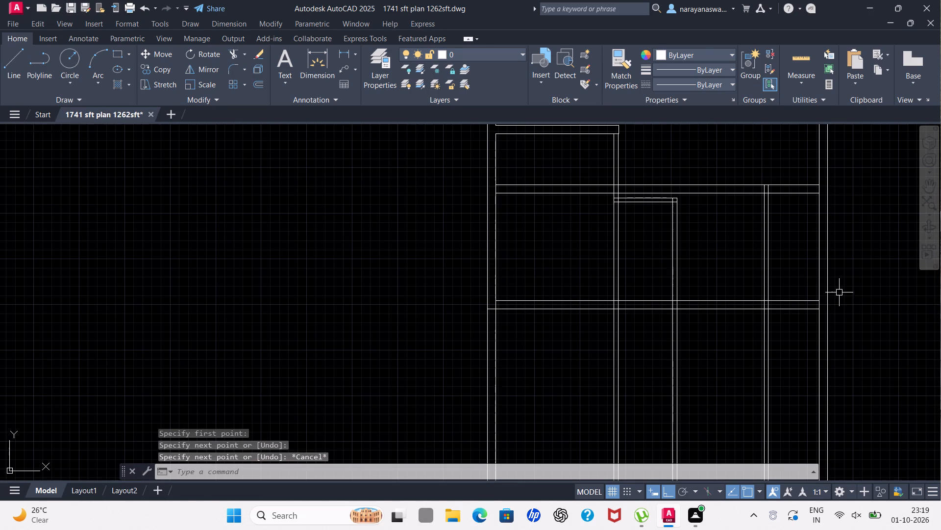
Draw a line extending the lower 9" wall's bottom line right to the outer face of the right wall.
key("space")
scroll(824, 322, "up", 2)
left_click_drag(804, 285, 820, 285)
left_click(830, 286)
key("Escape")
scroll(830, 286, "down", 3)
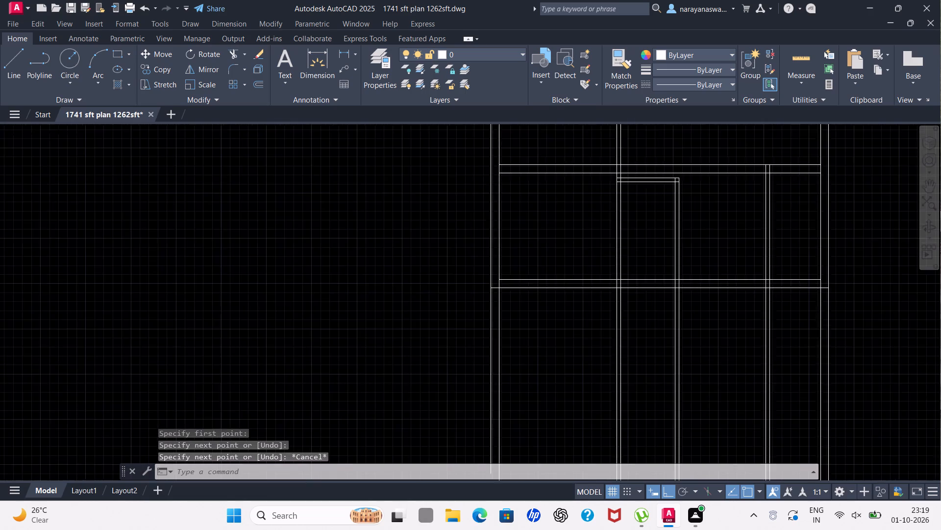
Trim all vertical wall and partition lines extending below the bottom line of the lower 9" horizontal wall.
key("t")
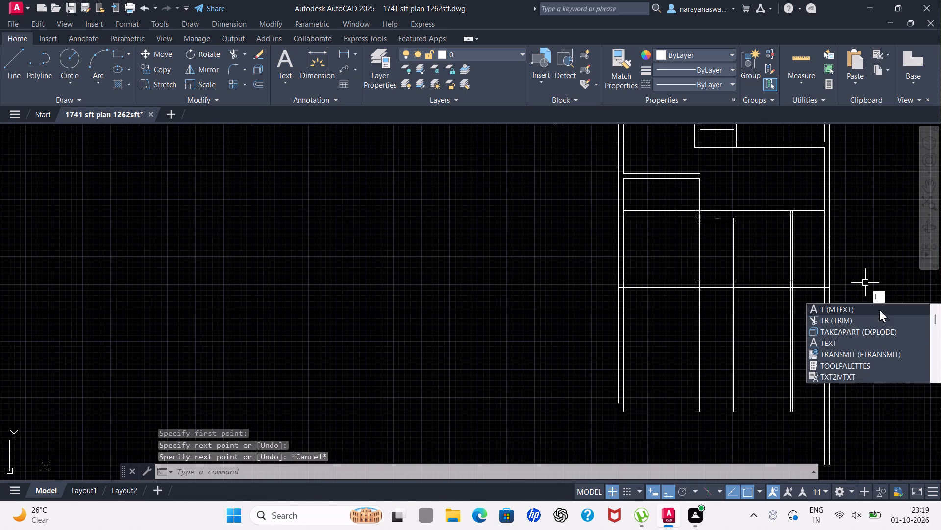
left_click(877, 324)
left_click_drag(887, 312, 446, 376)
scroll(761, 335, "down", 1)
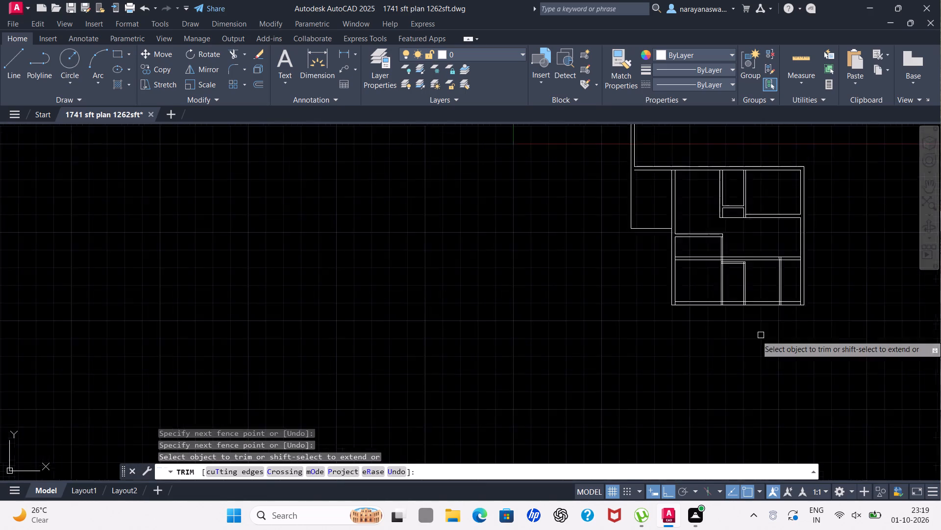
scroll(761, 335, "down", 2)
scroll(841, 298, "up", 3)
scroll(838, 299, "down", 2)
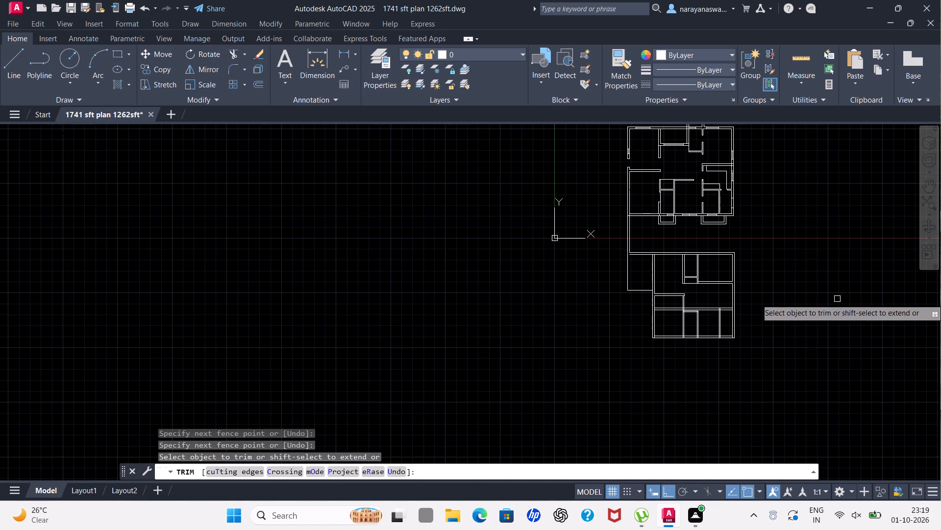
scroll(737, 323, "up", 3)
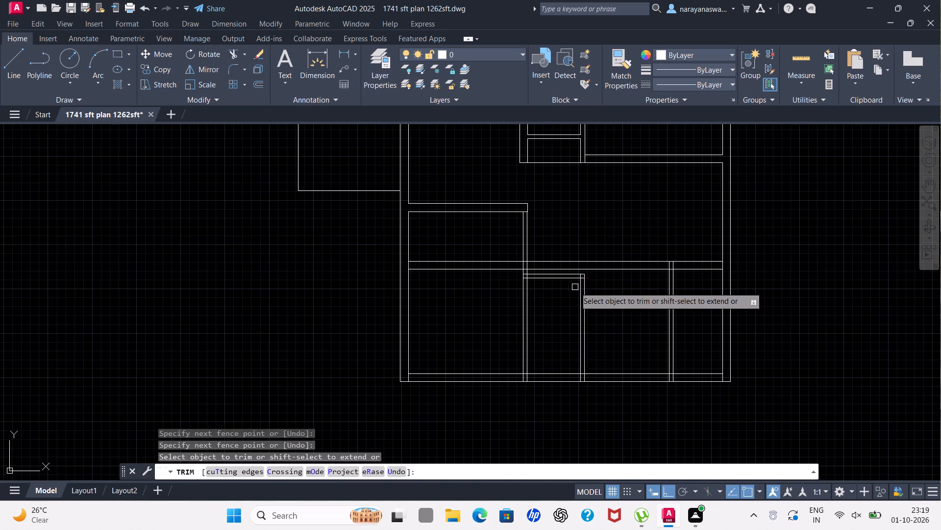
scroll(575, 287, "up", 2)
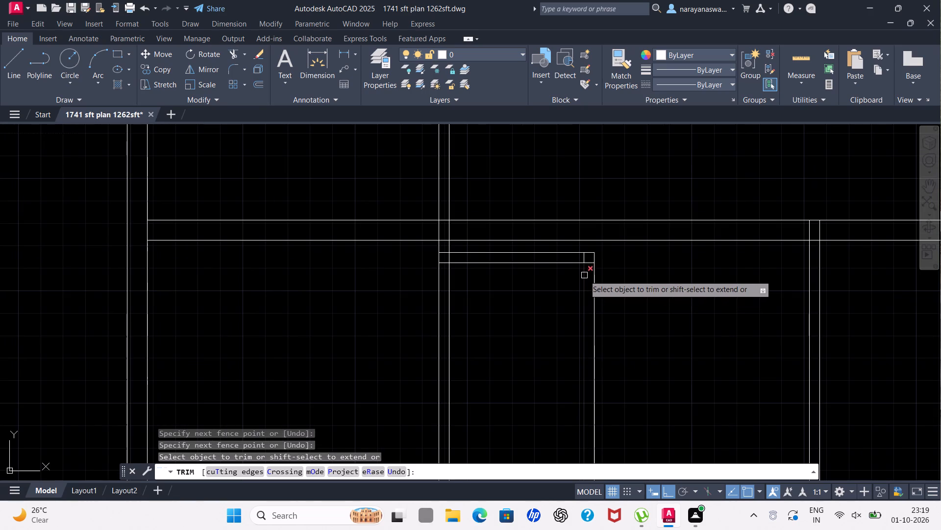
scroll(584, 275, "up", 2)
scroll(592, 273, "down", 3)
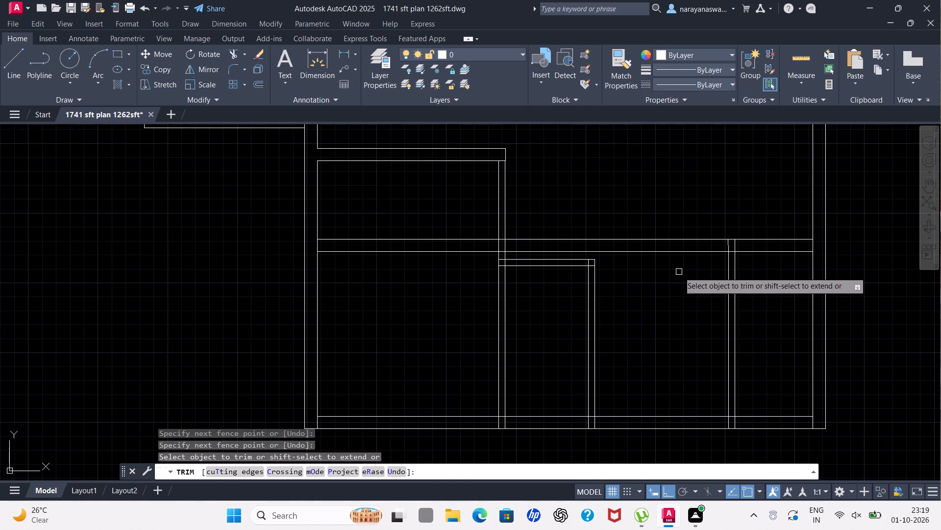
Trim the small lower room's top wall lines where they cross into the adjoining vertical 4.5" partition.
scroll(494, 263, "up", 3)
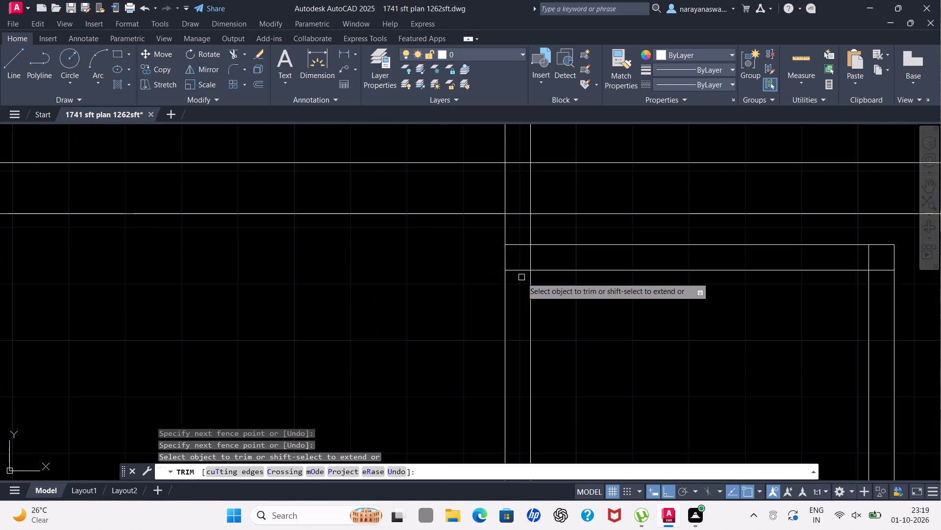
left_click_drag(521, 277, 518, 229)
scroll(524, 258, "down", 3)
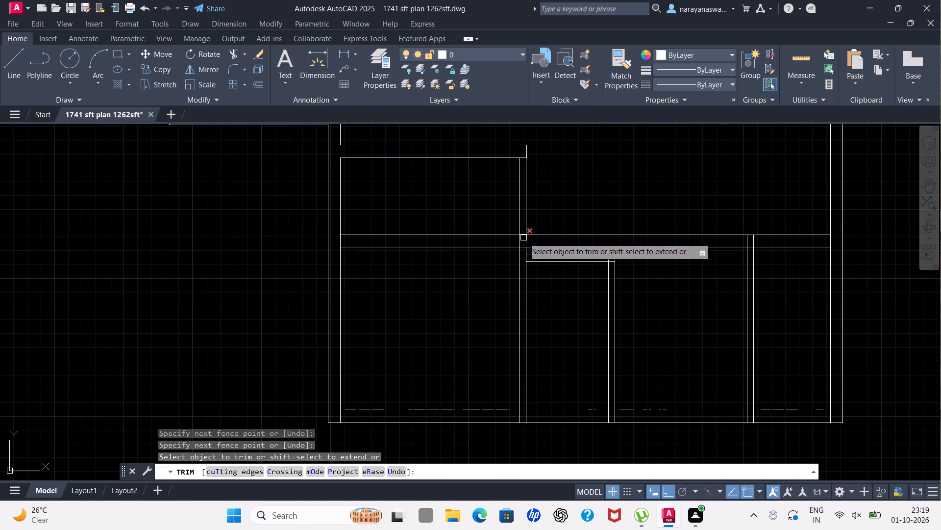
Trim both lines of the 9" horizontal wall across the lower-left room and the central space up to the rightmost vertical partition.
left_click_drag(489, 208, 476, 315)
scroll(489, 291, "down", 2)
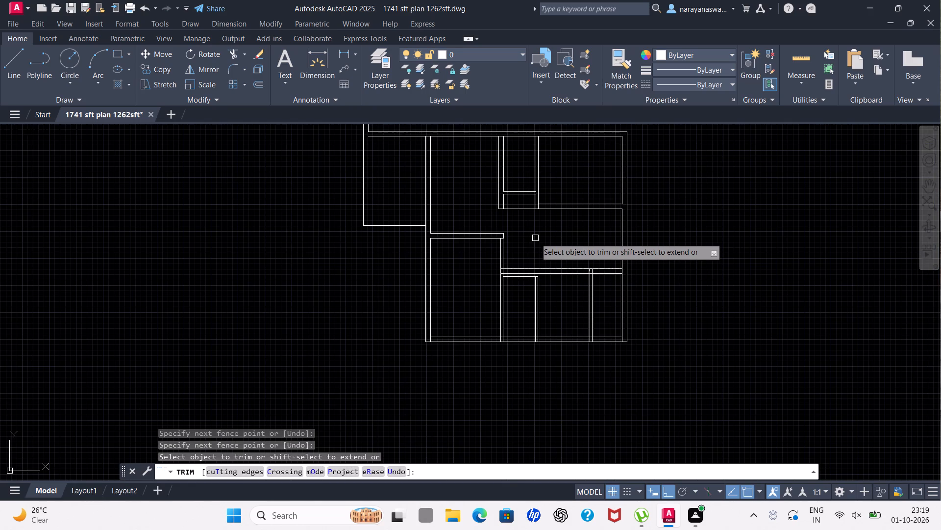
scroll(531, 238, "up", 1)
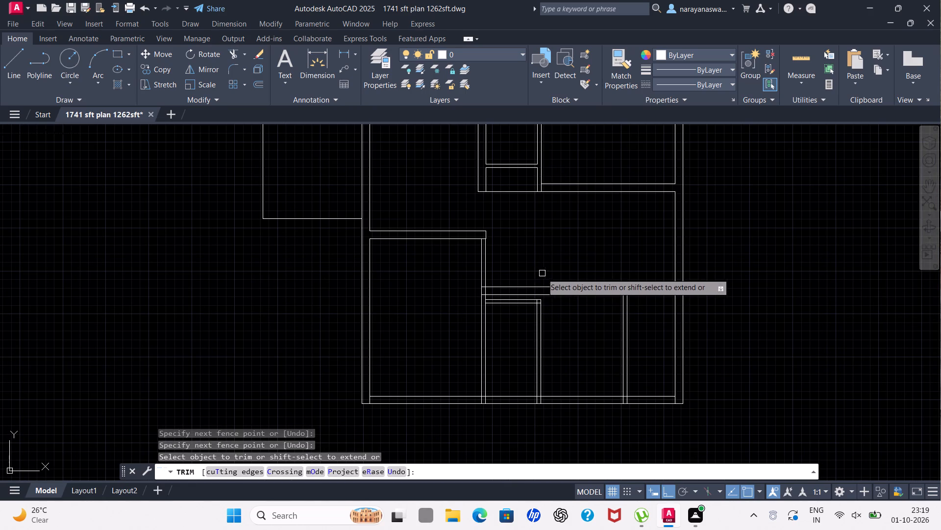
left_click(560, 309)
left_click_drag(551, 306, 549, 303)
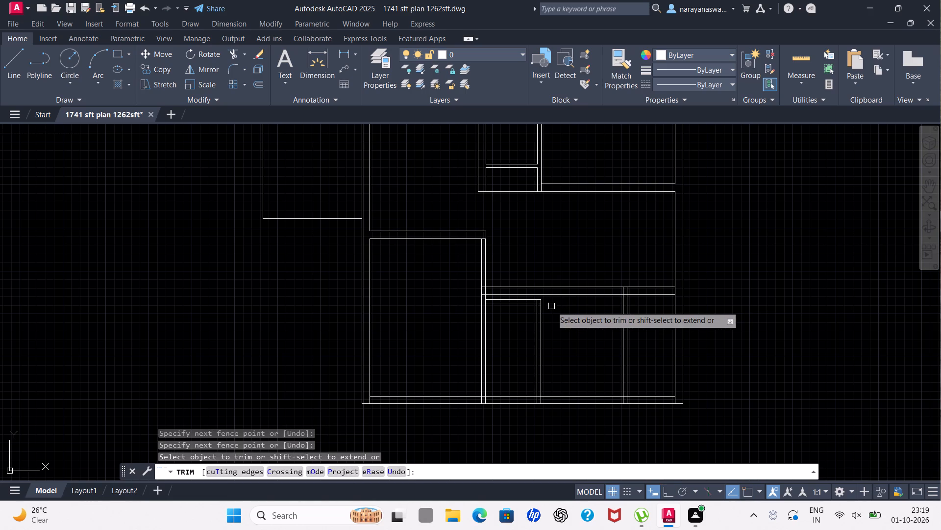
left_click_drag(549, 303, 548, 271)
left_click_drag(570, 319, 570, 281)
scroll(570, 280, "down", 1)
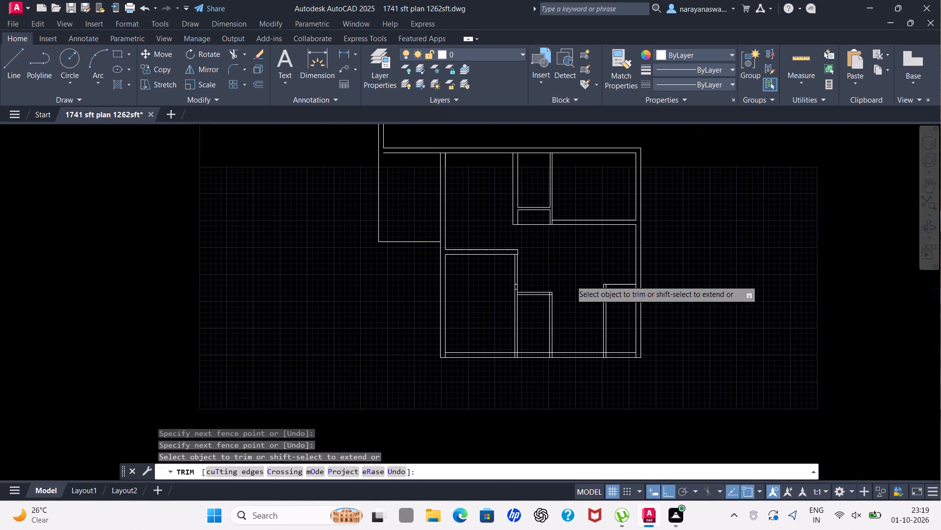
scroll(521, 278, "up", 2)
scroll(563, 254, "down", 4)
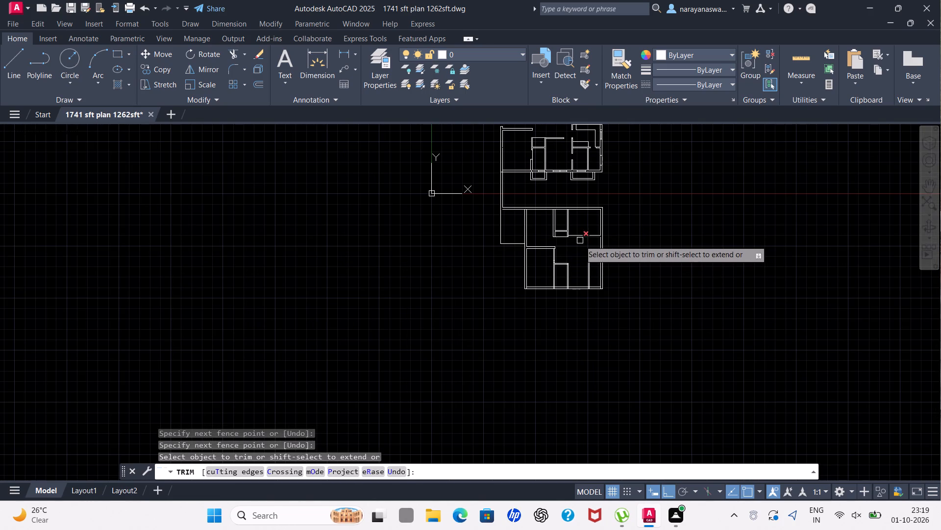
key("Escape")
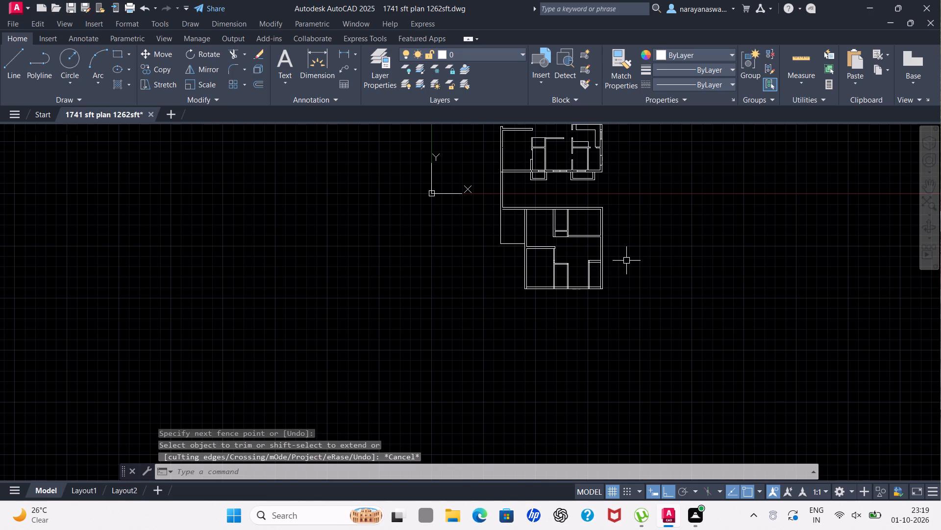
Offset the inner line of the right outer wall 5' inward.
scroll(597, 255, "up", 2)
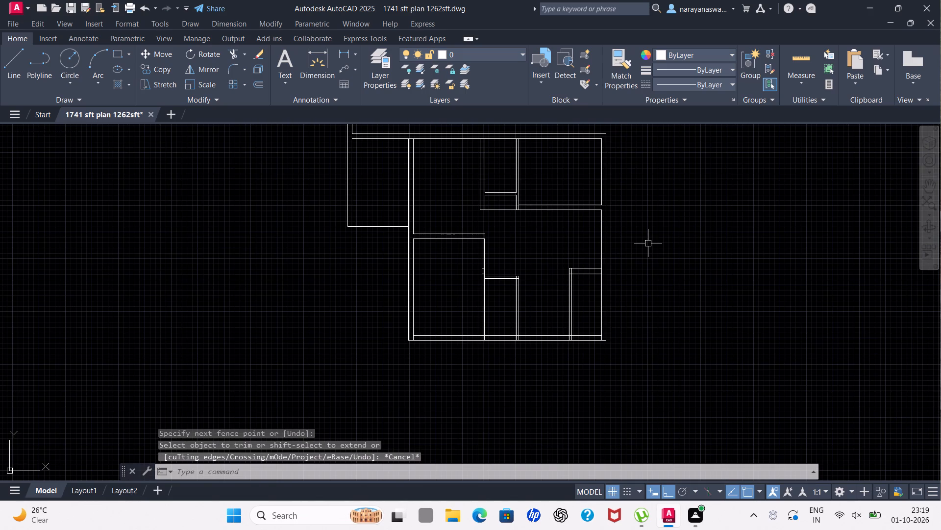
key("o")
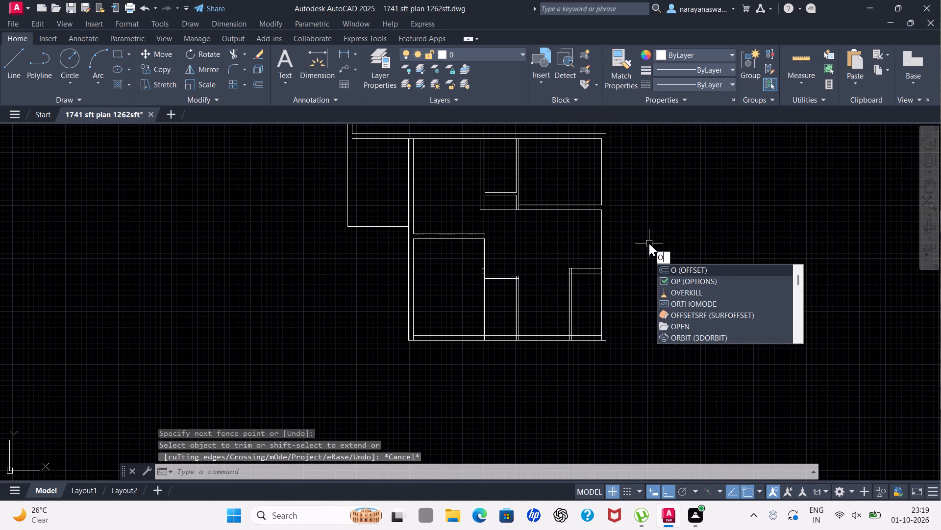
left_click(714, 269)
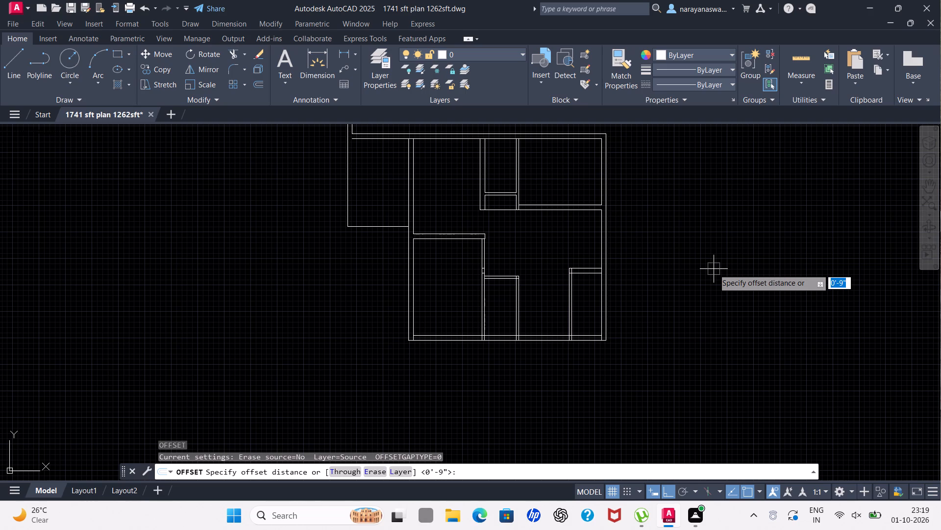
type("5'")
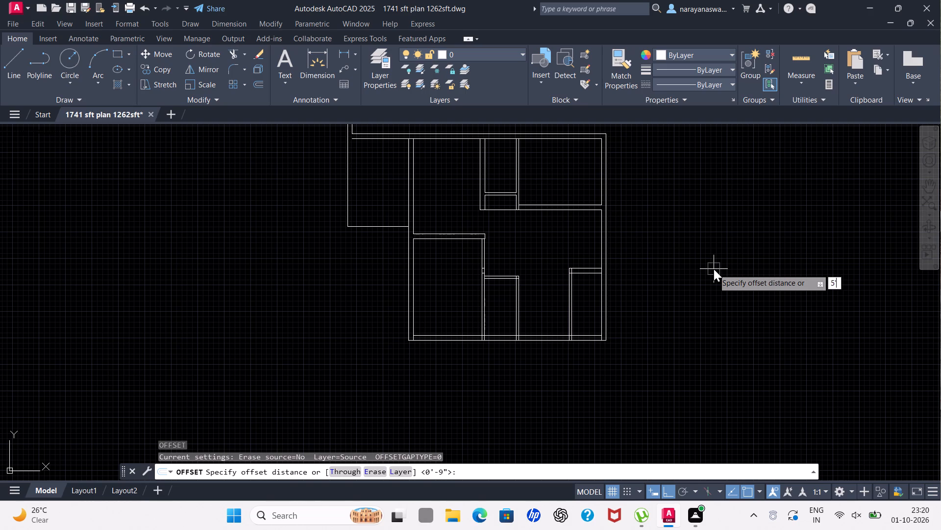
key("Return")
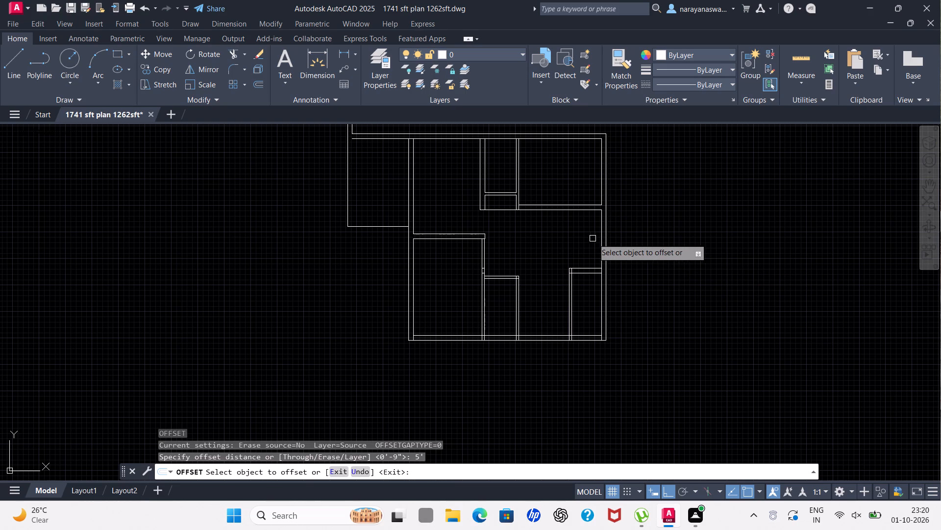
left_click(599, 239)
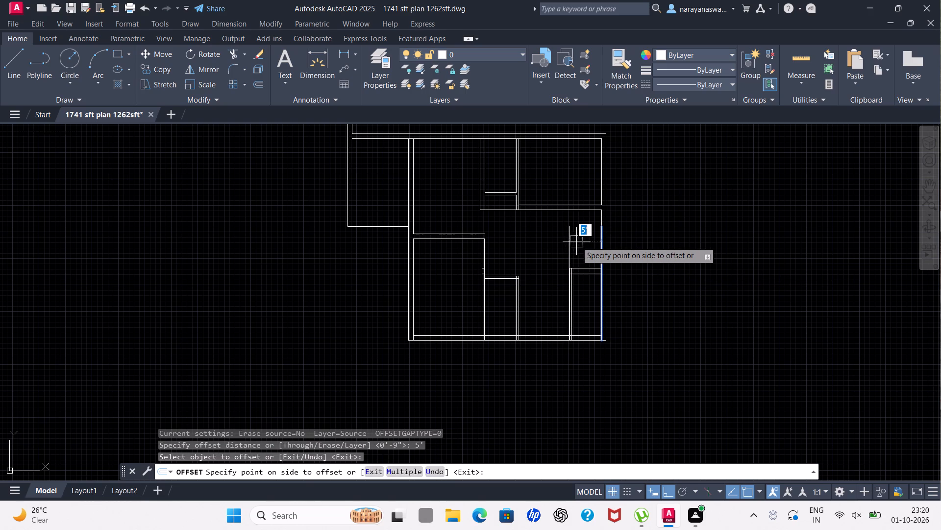
left_click(576, 241)
scroll(544, 250, "up", 2)
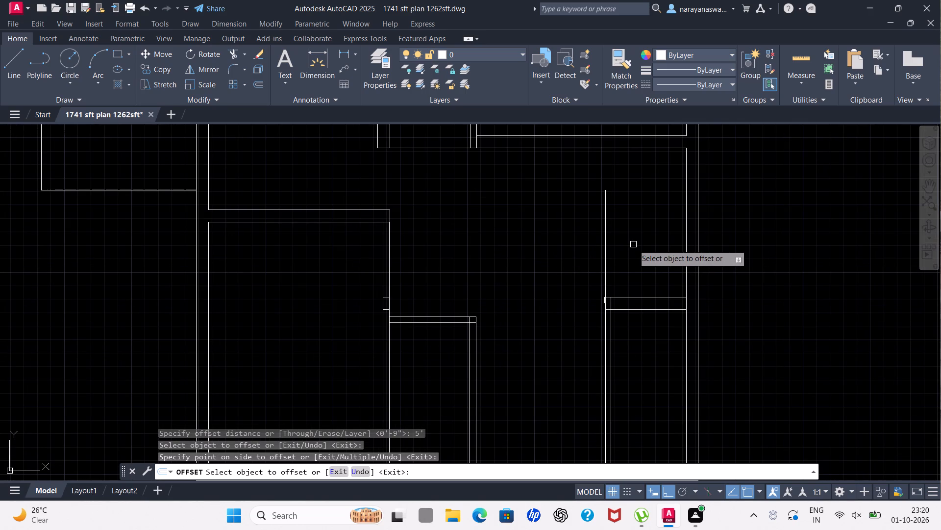
key("Escape")
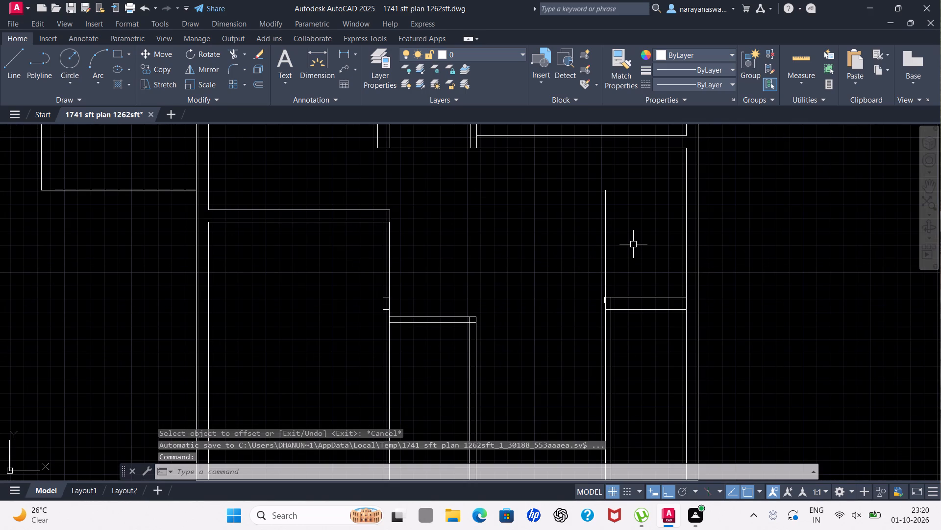
Offset the new vertical line 9" further left to form a 9" wall.
type("of")
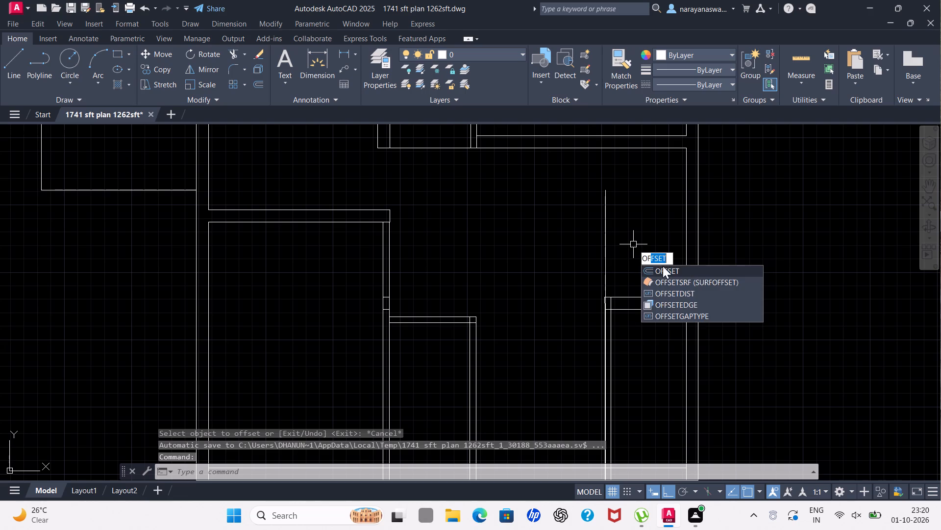
left_click(665, 268)
type("9\"")
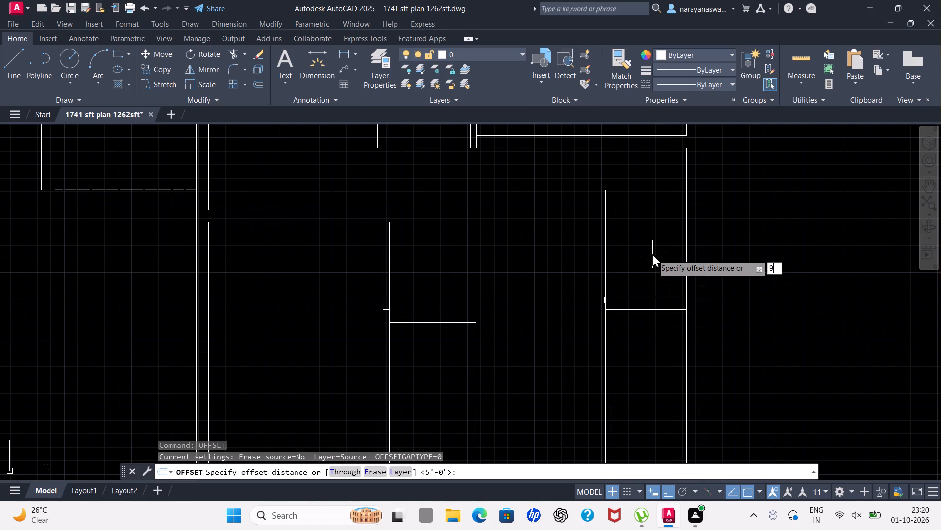
key("Return")
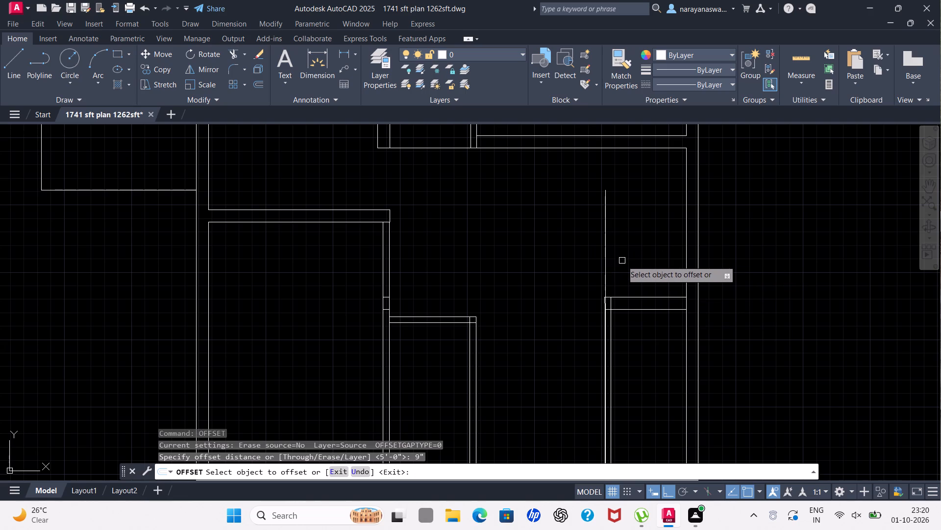
left_click(606, 263)
left_click(595, 263)
key("Escape")
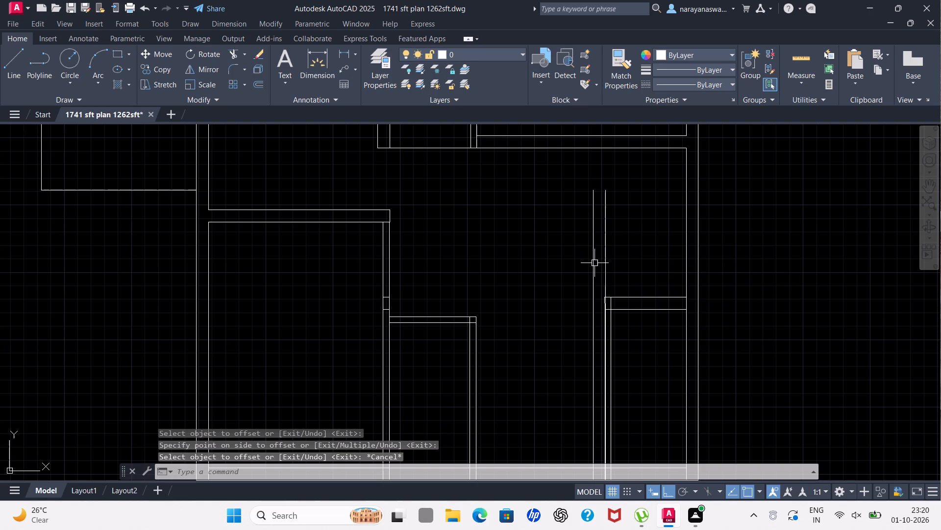
Extend both lines of the new 9" vertical wall up to the horizontal wall above.
key("e")
key("x")
left_click(644, 284)
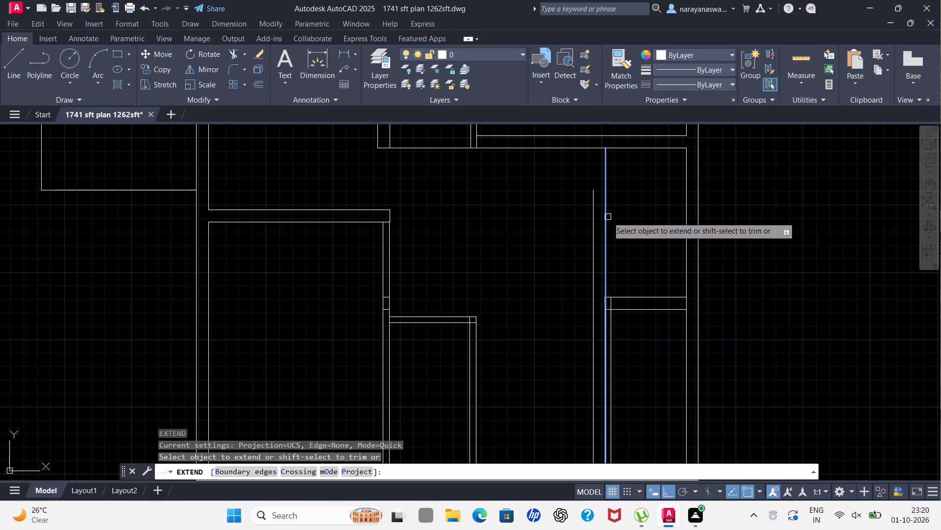
left_click(608, 217)
left_click(594, 210)
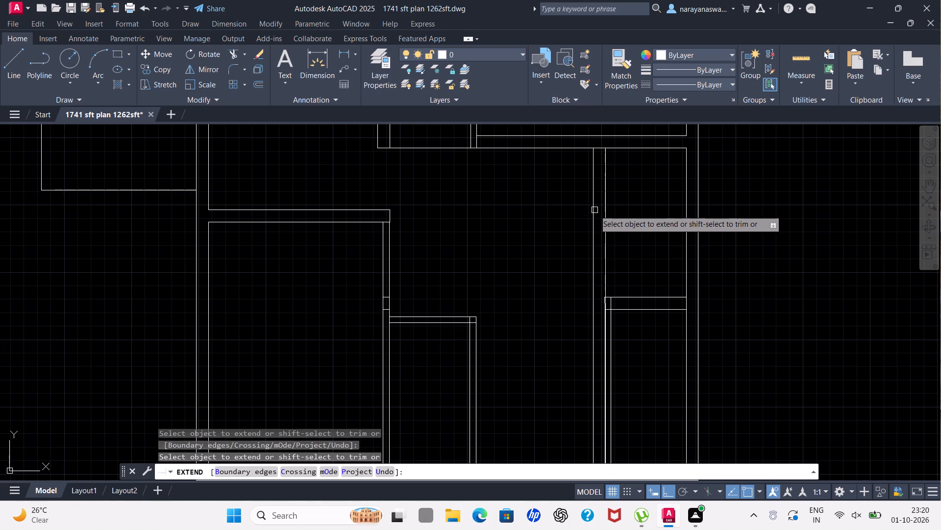
key("Escape")
Draw a 9" thick closed extension about 2'-1" long leftward from the end of the short lower-right horizontal wall.
scroll(594, 210, "down", 1)
scroll(612, 238, "up", 2)
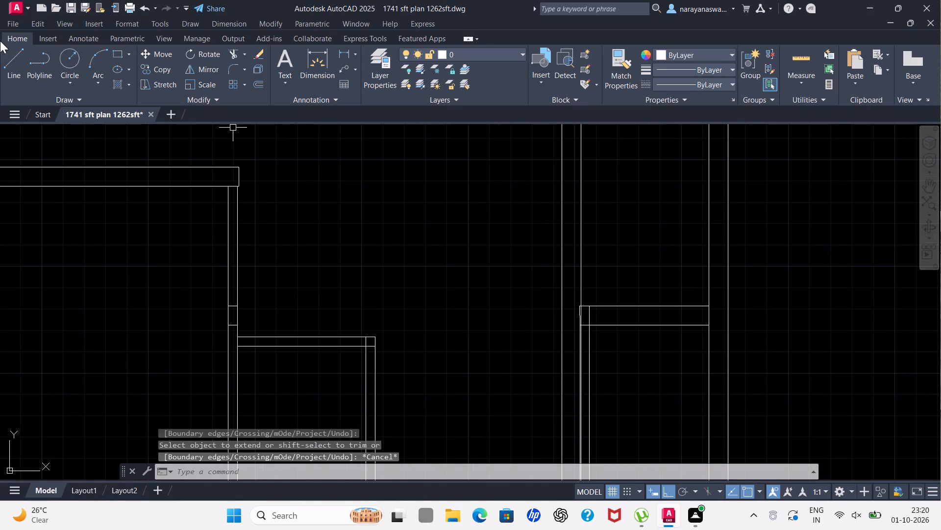
left_click(11, 57)
scroll(501, 265, "down", 1)
scroll(549, 291, "up", 2)
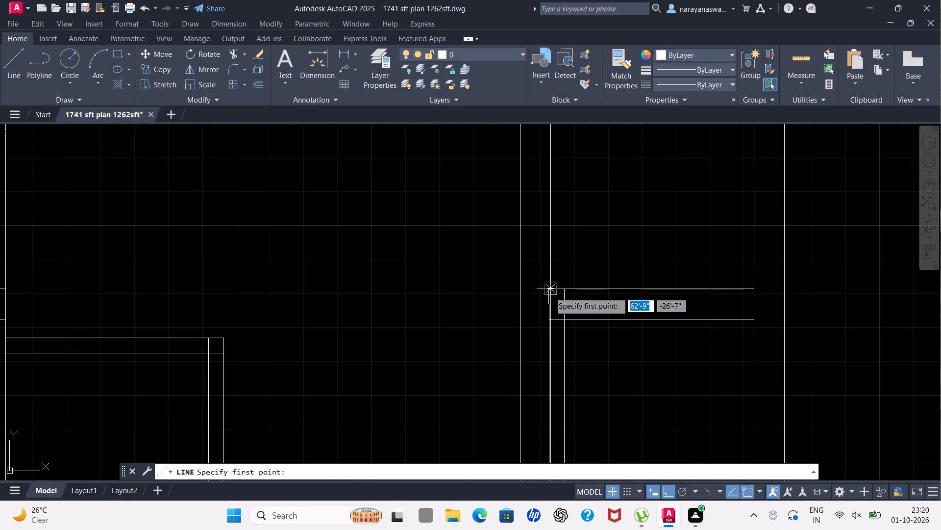
left_click(548, 292)
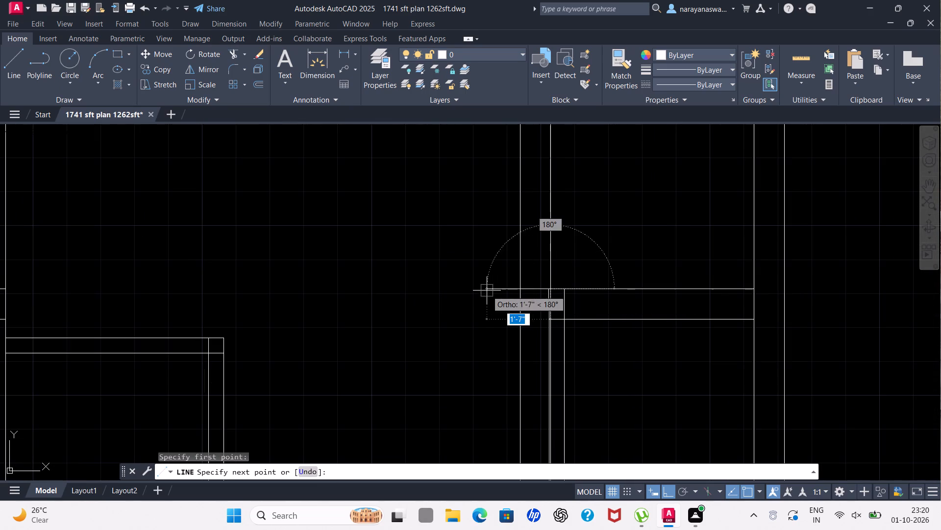
left_click(465, 285)
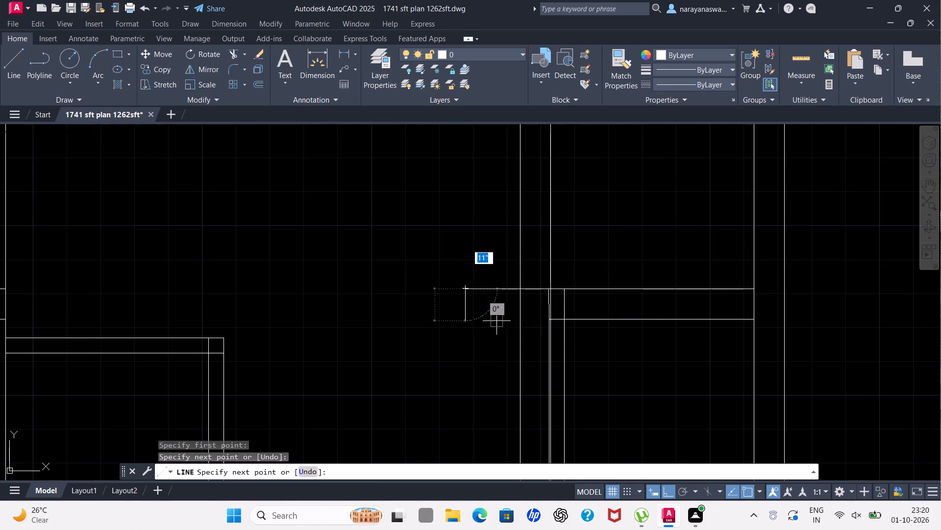
left_click(463, 318)
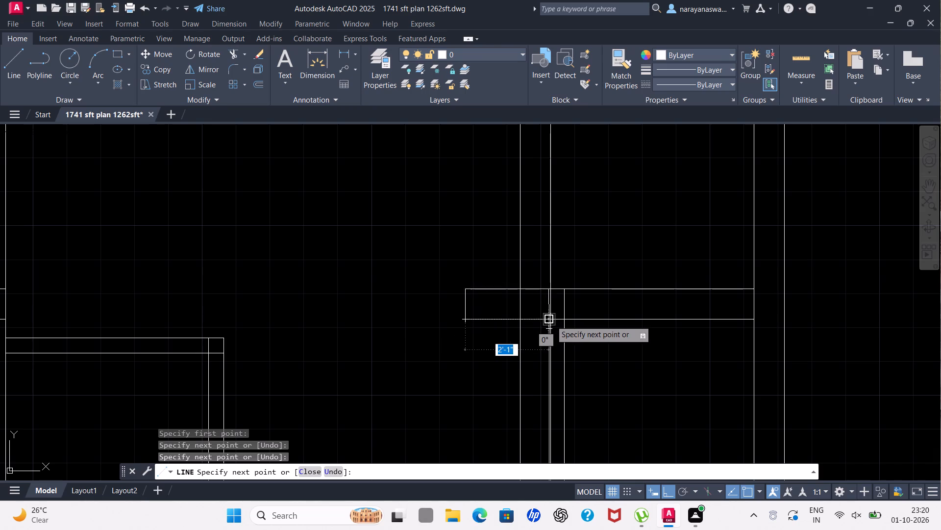
left_click(551, 320)
key("Escape")
Trim the left line of the new 9" vertical wall below the short horizontal wall, including its remnant inside the bottom wall.
scroll(551, 319, "down", 2)
key("t")
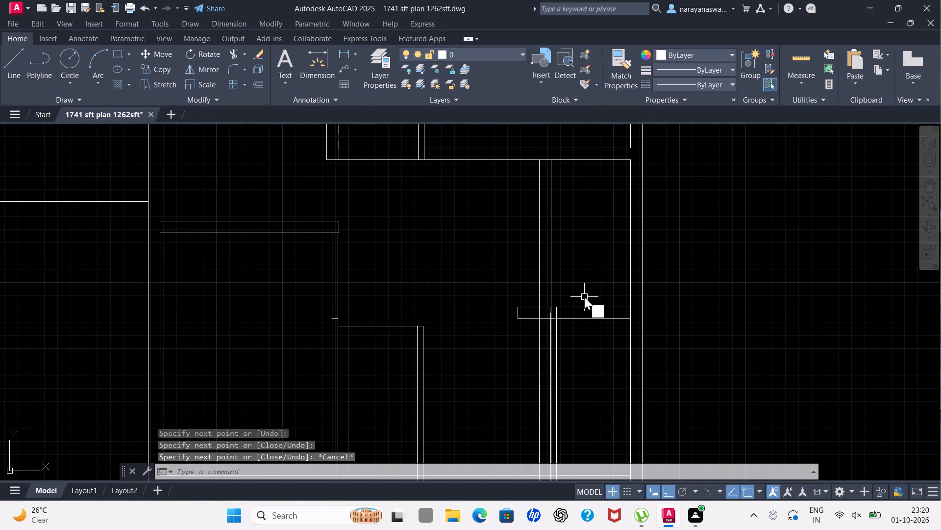
key("r")
left_click(622, 318)
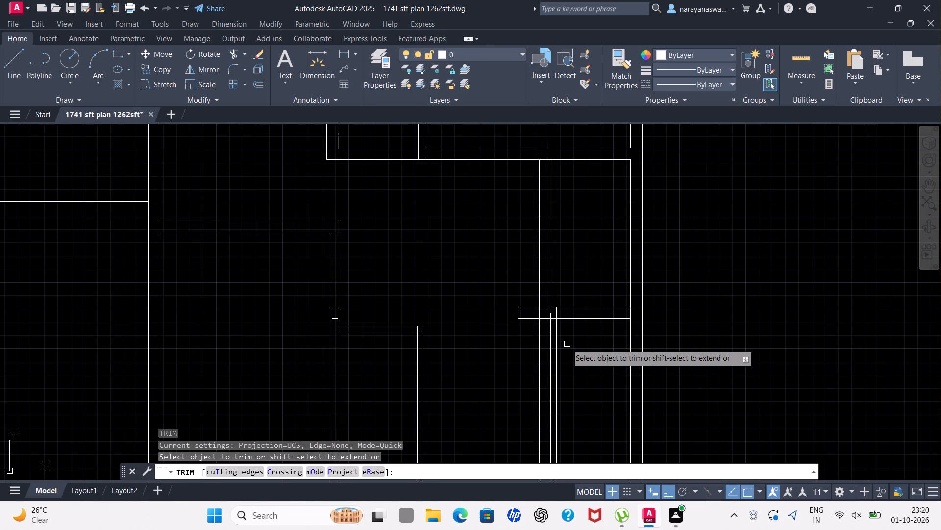
left_click(538, 354)
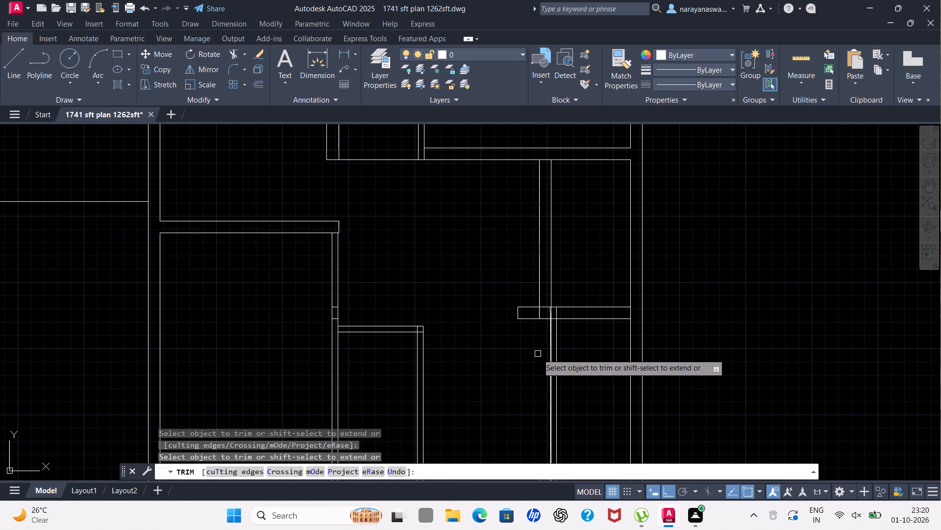
scroll(539, 353, "up", 2)
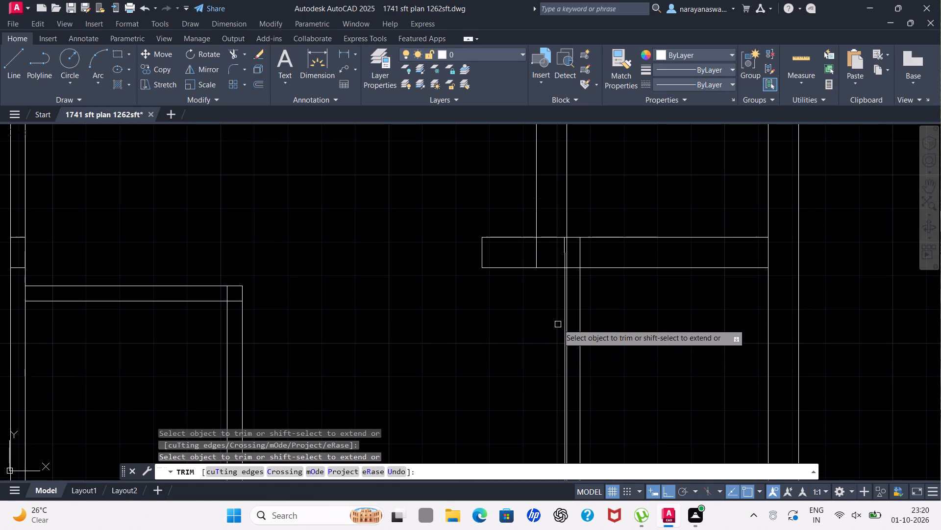
scroll(556, 350, "down", 2)
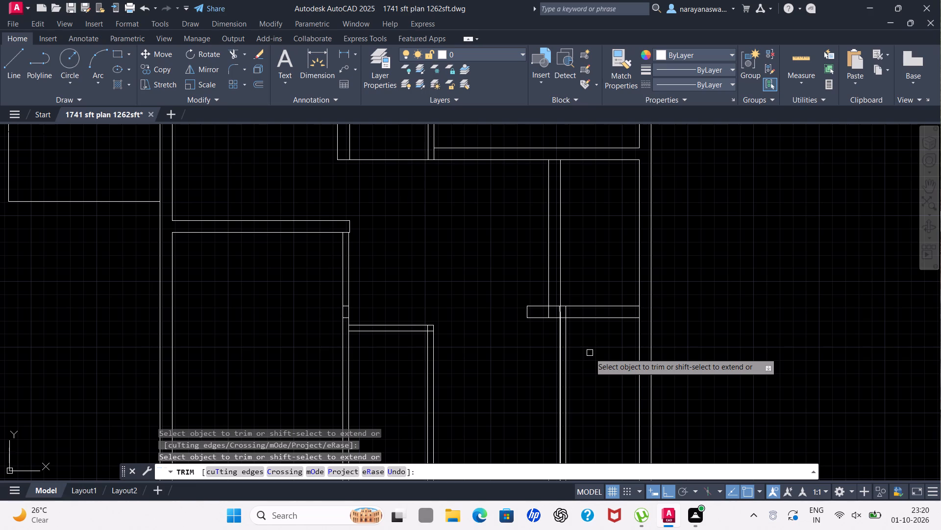
scroll(590, 353, "down", 1)
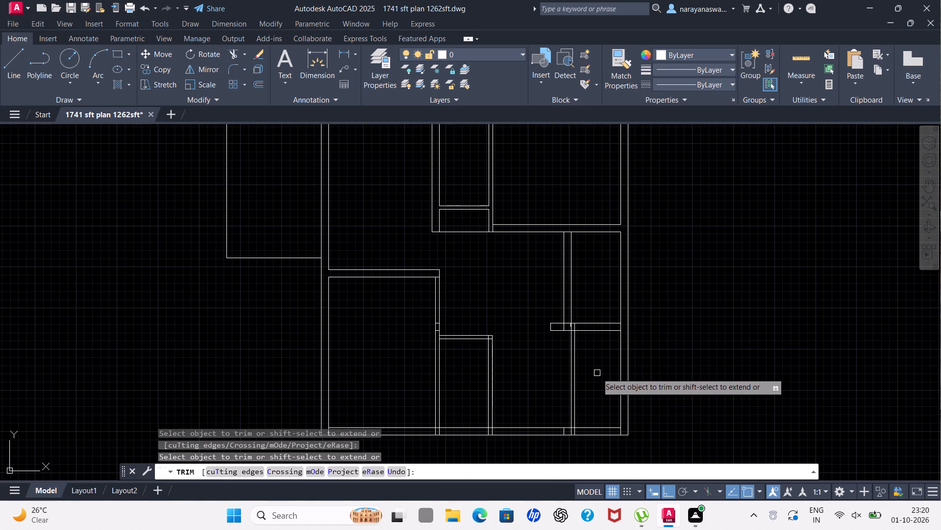
scroll(562, 432, "up", 3)
left_click_drag(570, 433, 538, 430)
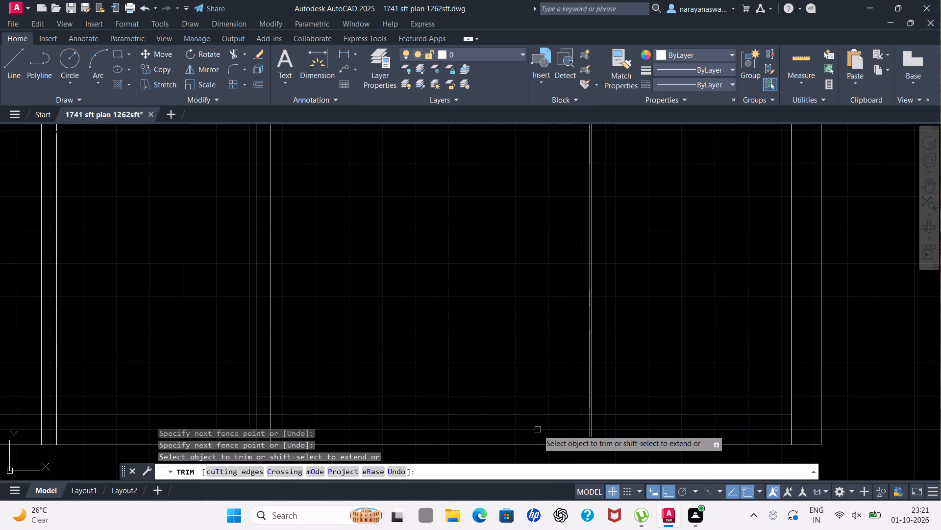
Draw a short closing line across the lower-right vertical partition, a little below the short horizontal wall.
key("Escape")
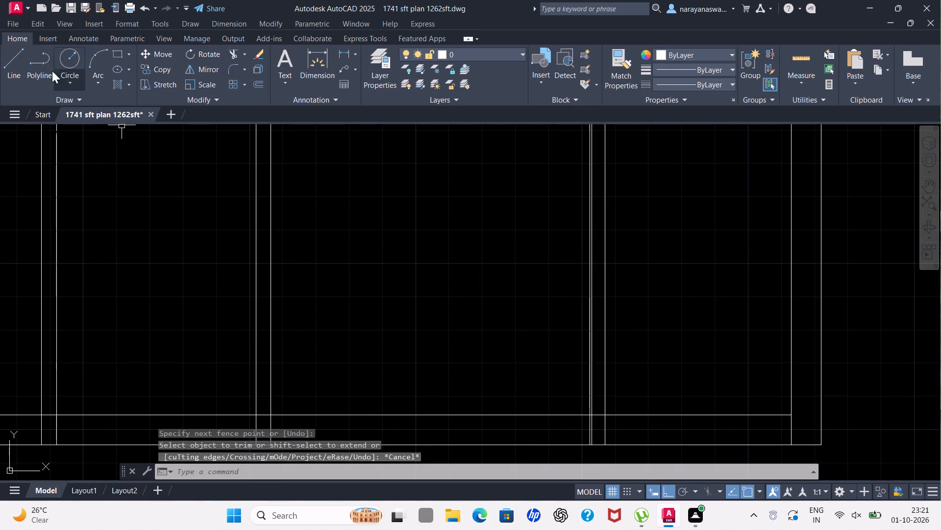
left_click(14, 64)
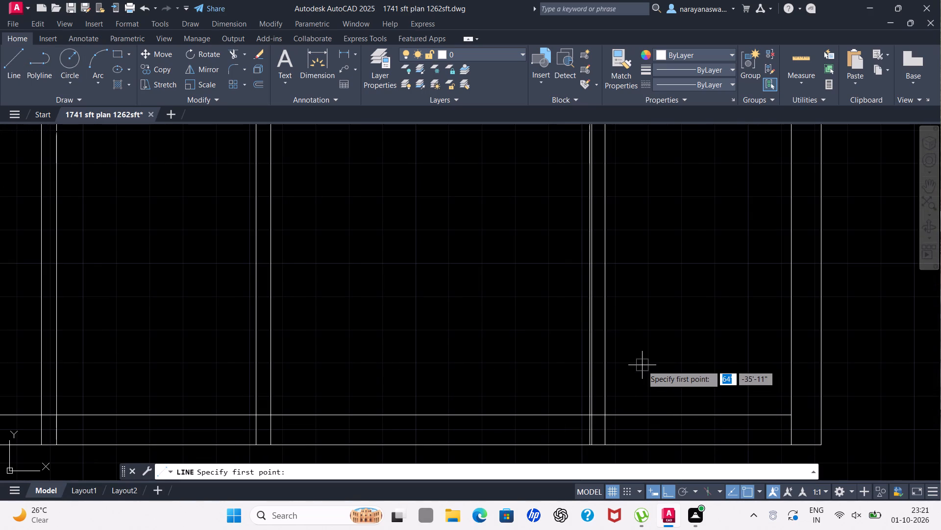
scroll(594, 326, "down", 2)
scroll(607, 242, "up", 2)
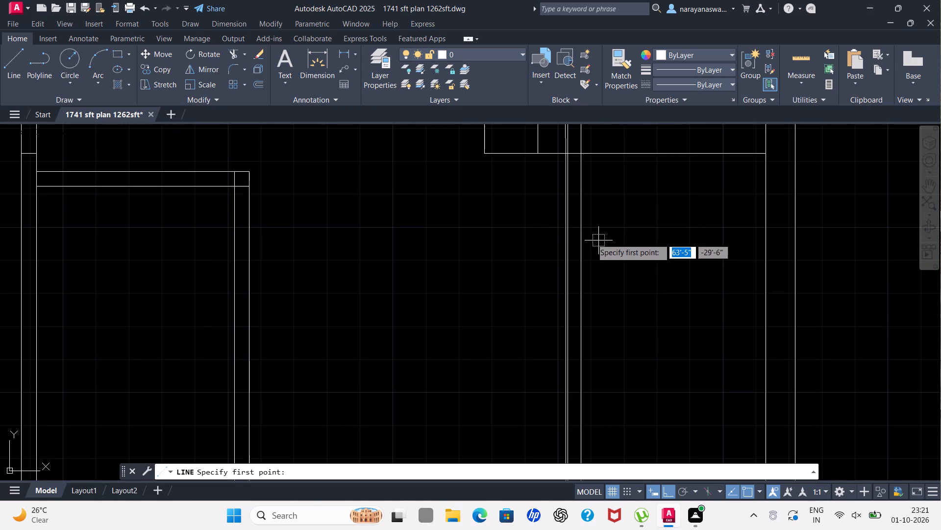
left_click(565, 236)
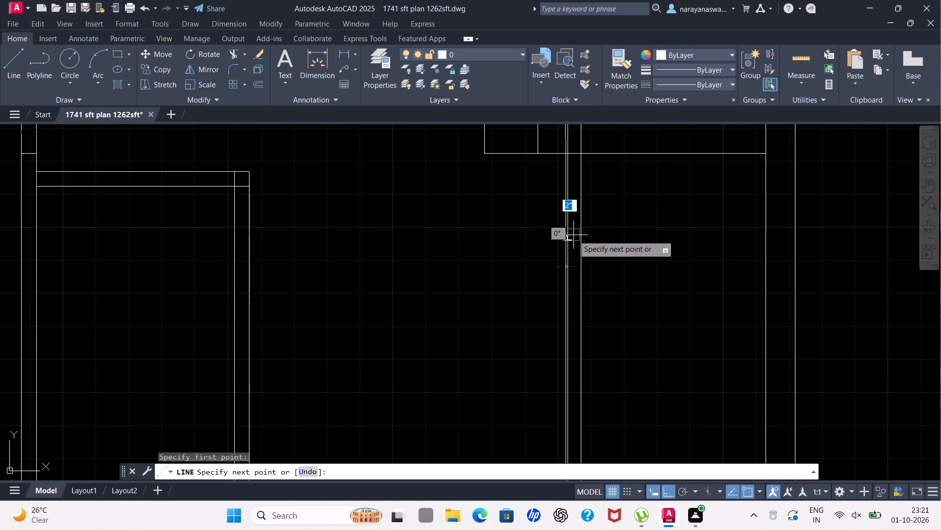
left_click(583, 237)
key("Escape")
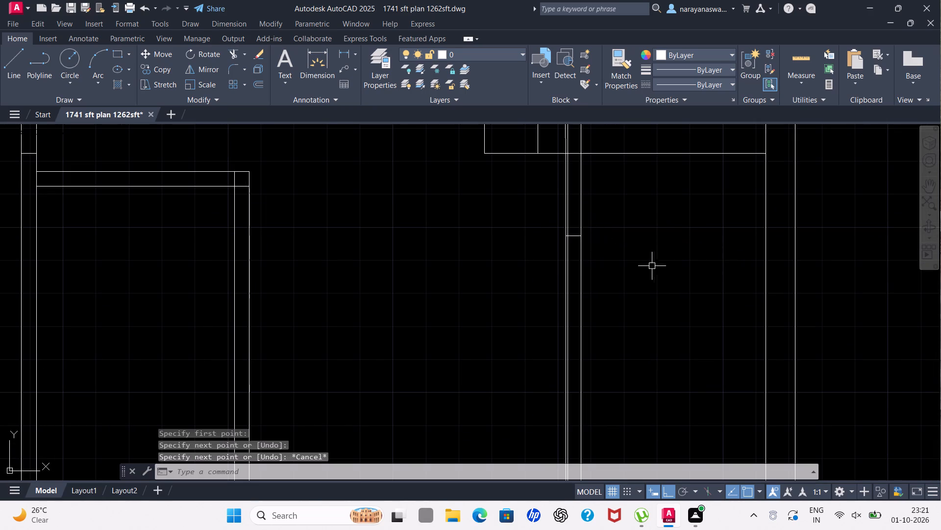
Trim the partition lines between the closing line and the short horizontal wall, clearing the leftover line pieces at the wall junction.
key("t")
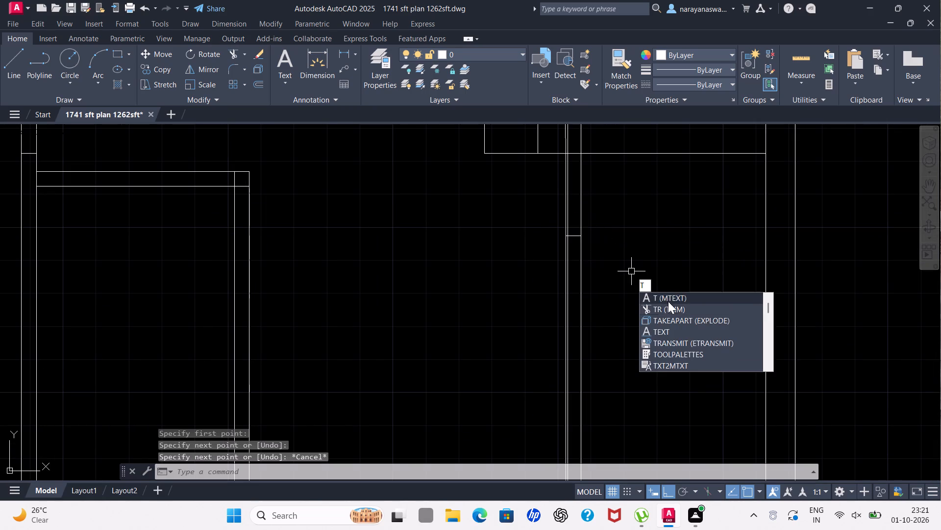
left_click(669, 308)
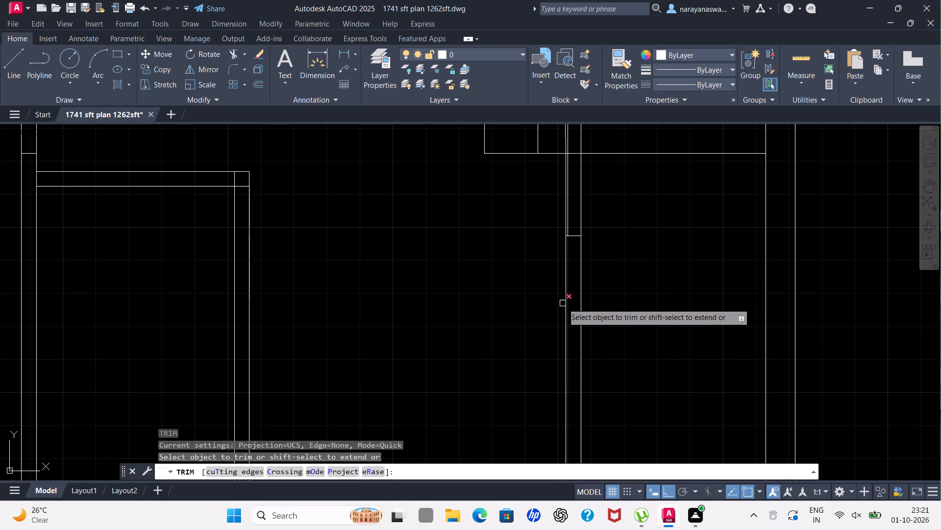
left_click(564, 302)
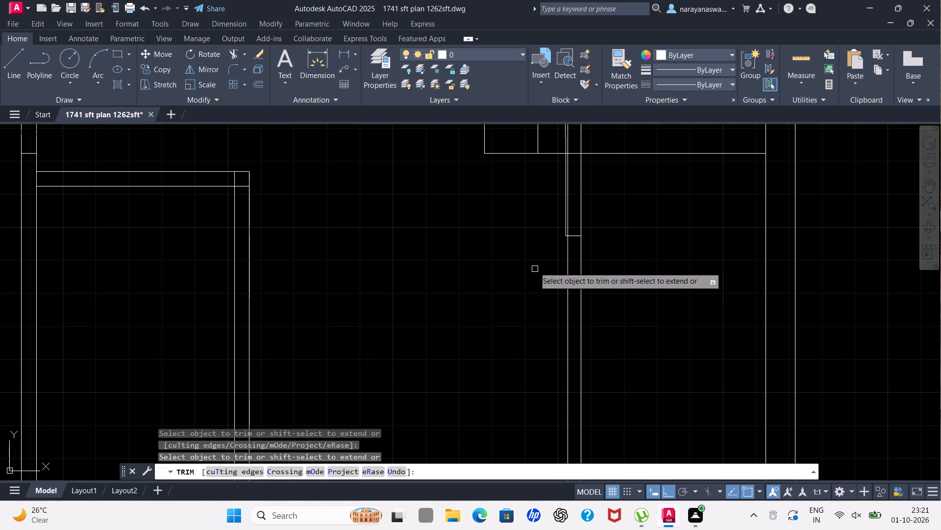
left_click(564, 225)
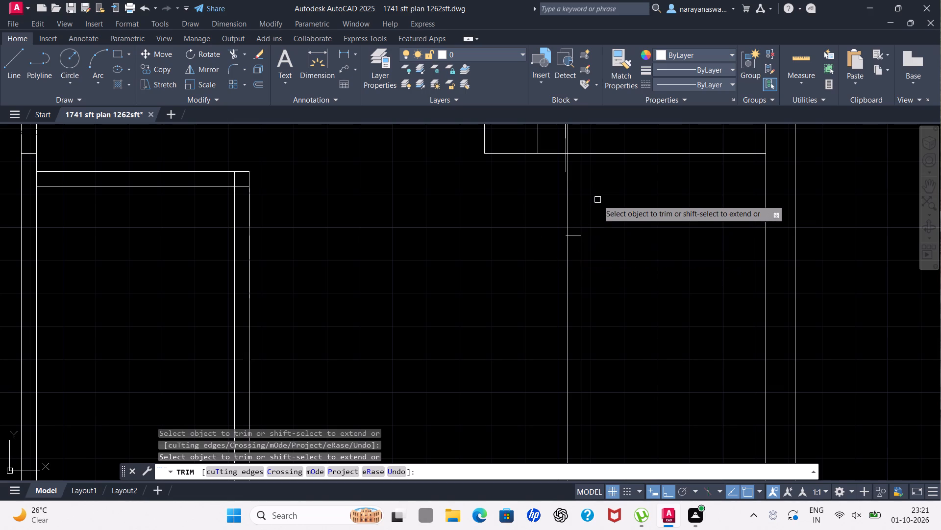
scroll(595, 236, "down", 1)
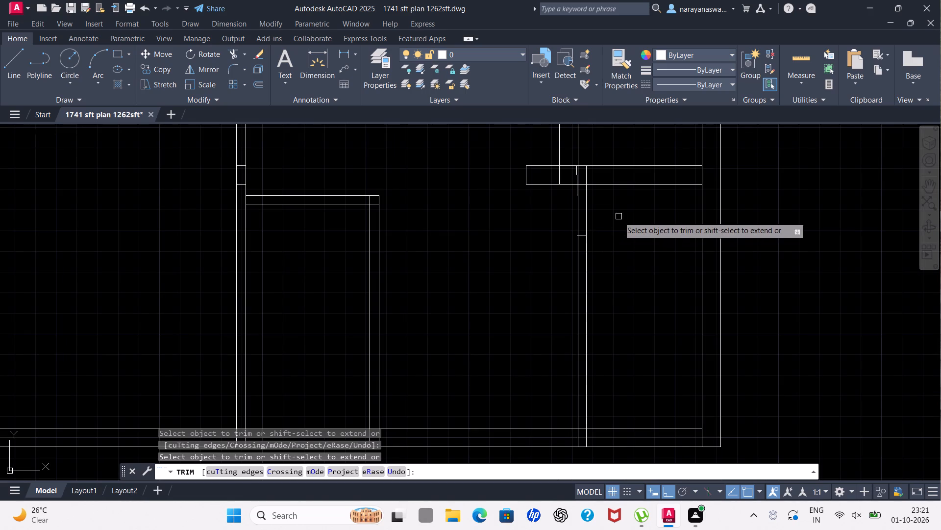
left_click_drag(619, 216, 543, 211)
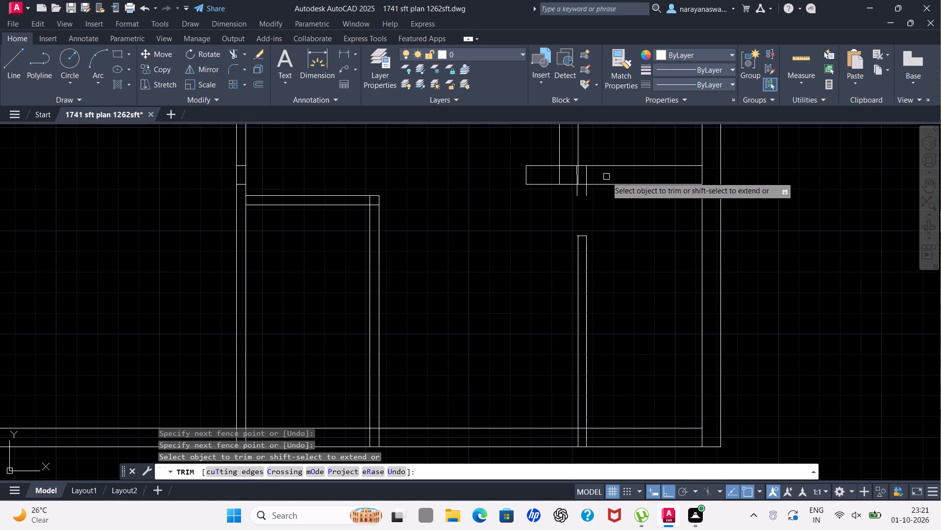
left_click_drag(606, 177, 550, 176)
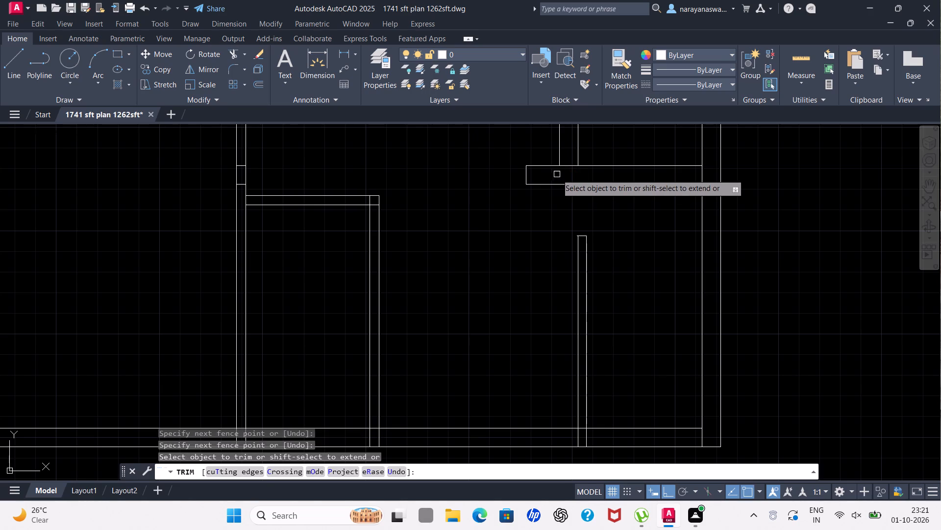
scroll(560, 172, "up", 1)
left_click_drag(570, 166, 569, 158)
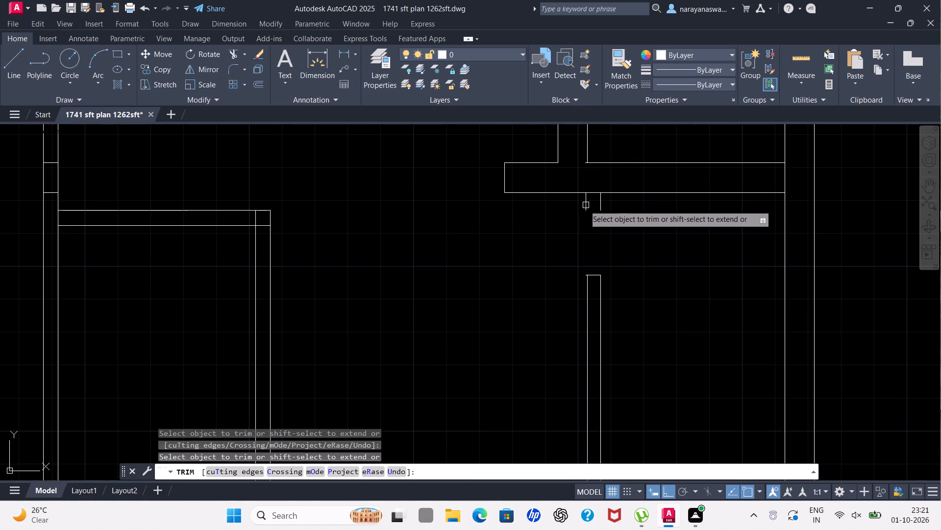
left_click_drag(587, 202, 636, 214)
left_click_drag(624, 207, 569, 204)
scroll(594, 247, "down", 3)
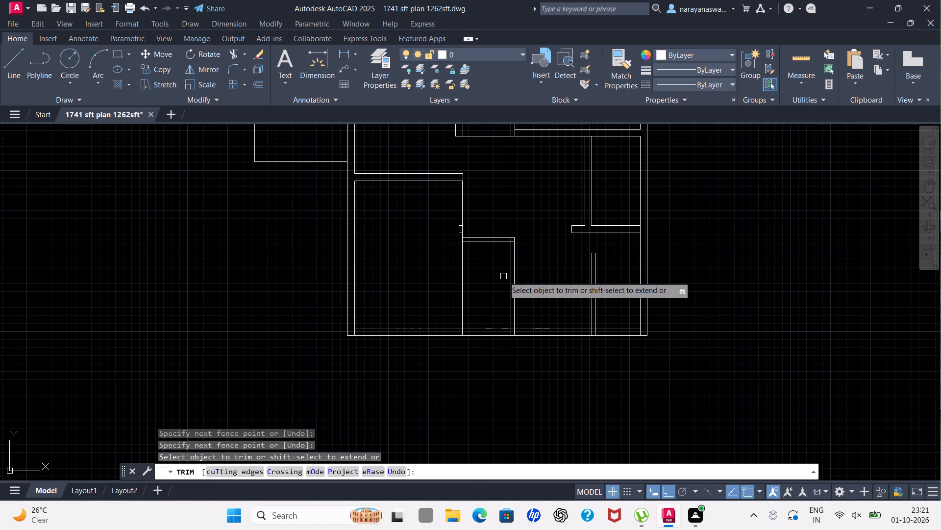
key("Escape")
Draw a guide line about 3' down from the horizontal wall end inside the vertical partition, with a closing line across both partition faces.
scroll(504, 276, "down", 2)
scroll(474, 278, "up", 2)
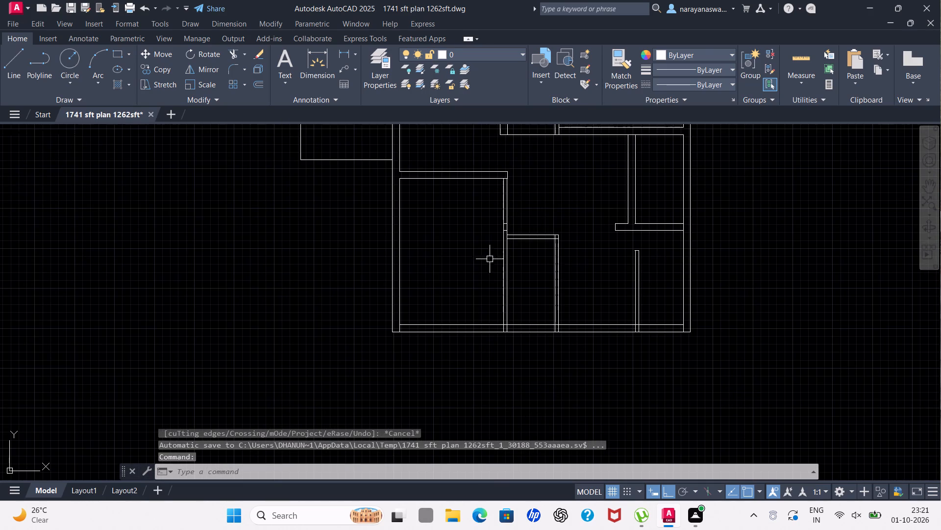
left_click(7, 56)
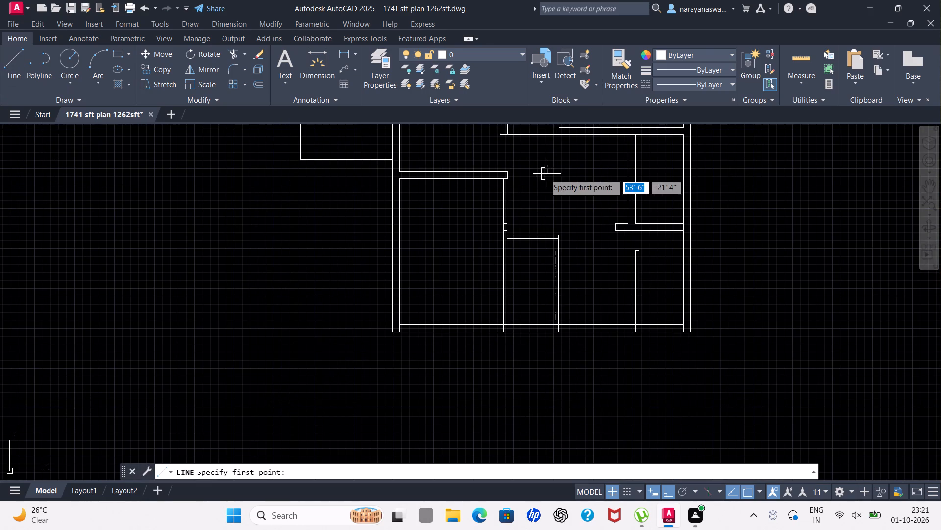
scroll(503, 174, "up", 5)
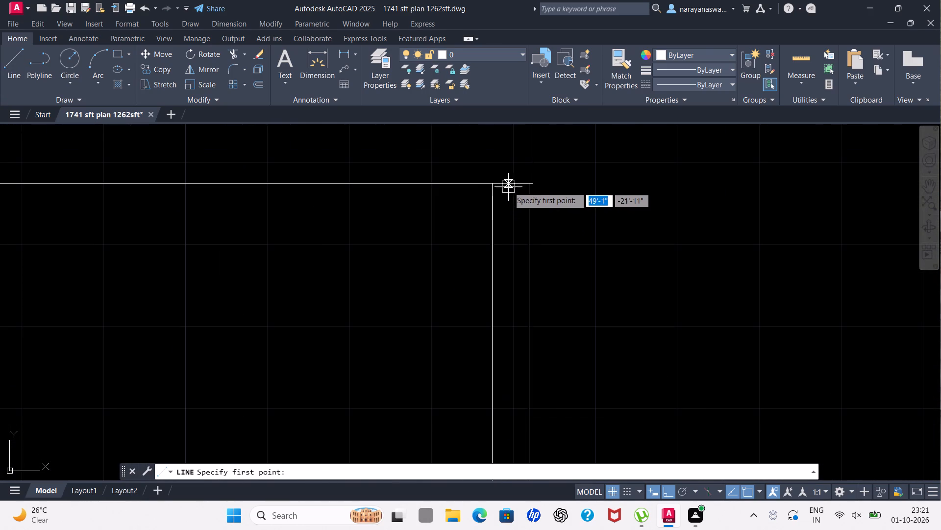
left_click(508, 185)
scroll(512, 365, "down", 2)
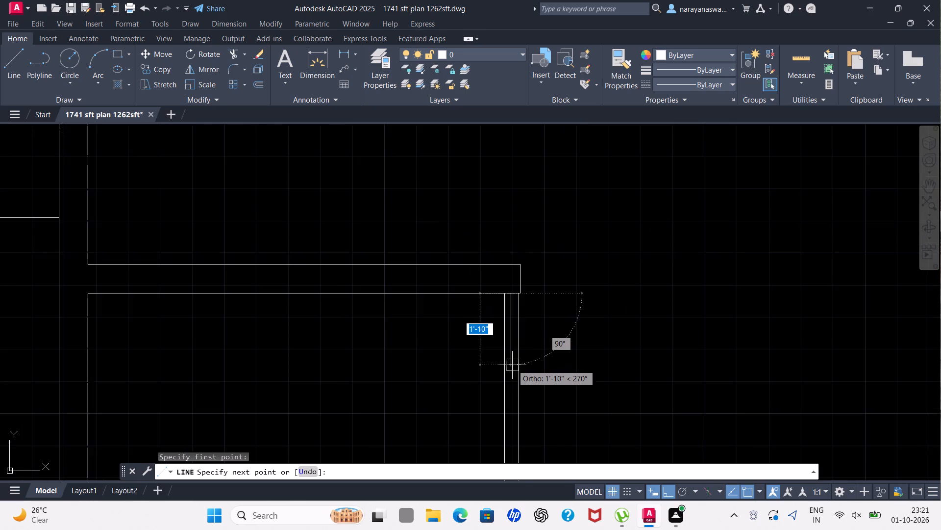
scroll(513, 397, "up", 2)
scroll(506, 377, "down", 2)
scroll(503, 397, "up", 3)
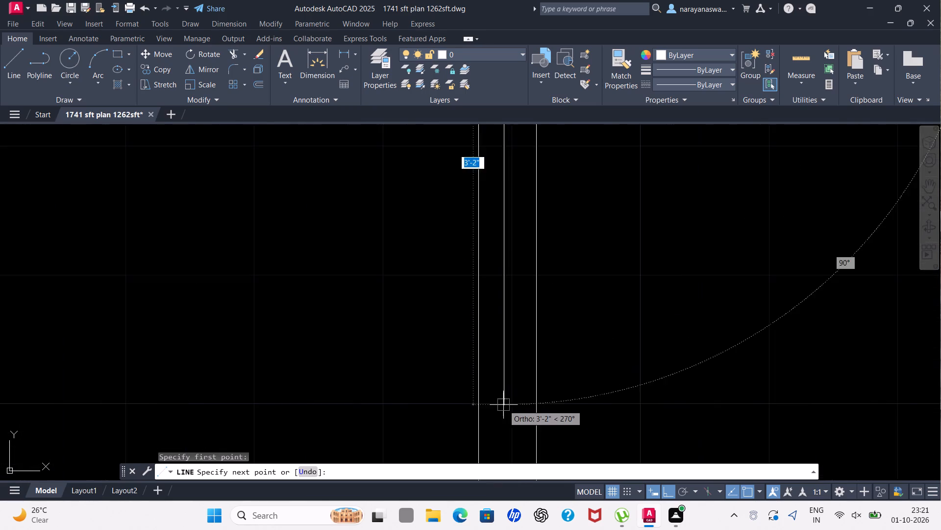
scroll(503, 405, "down", 4)
scroll(504, 425, "up", 3)
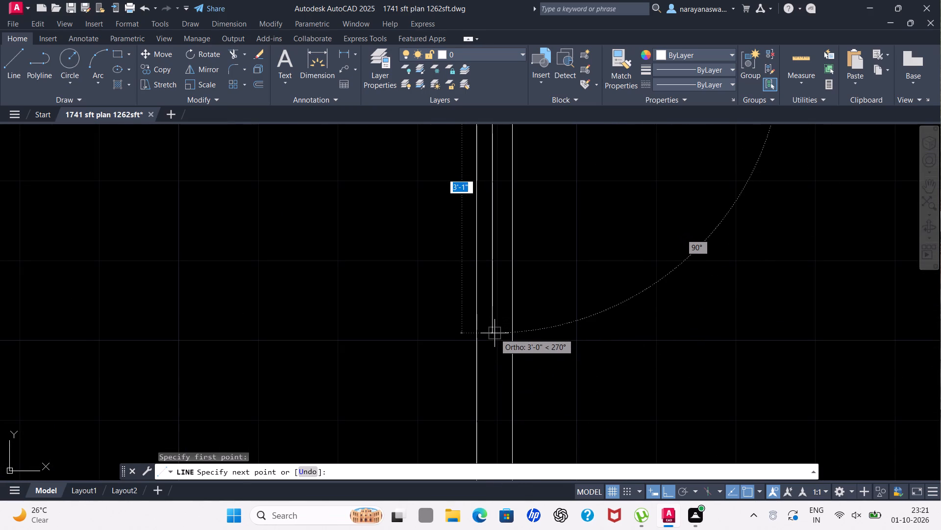
left_click(495, 327)
scroll(468, 321, "up", 2)
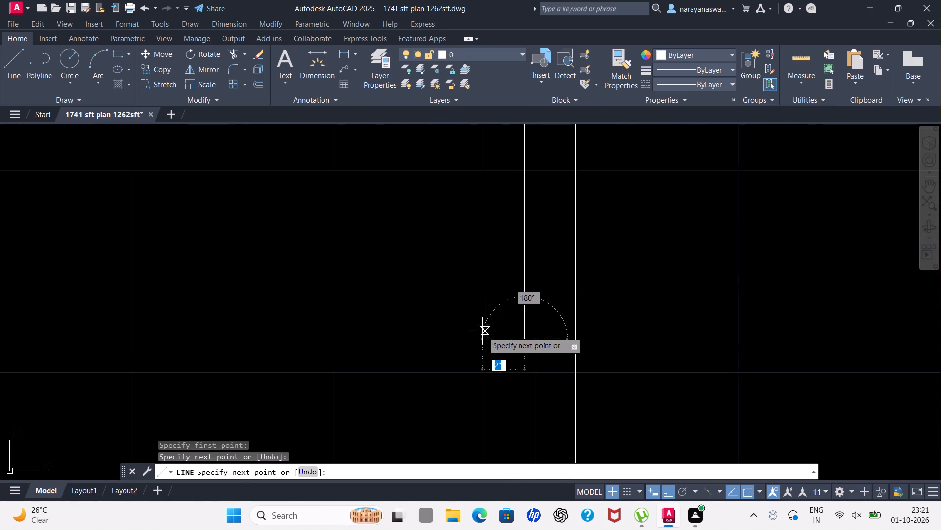
left_click(484, 336)
left_click(578, 338)
key("Escape")
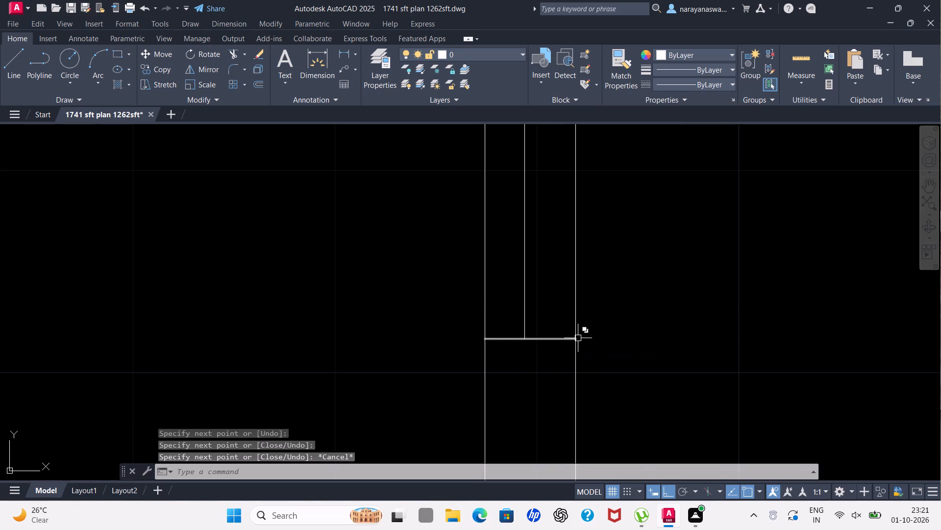
Trim the partition faces and the guide line between the horizontal wall and the new closing line to form an opening.
scroll(578, 338, "down", 6)
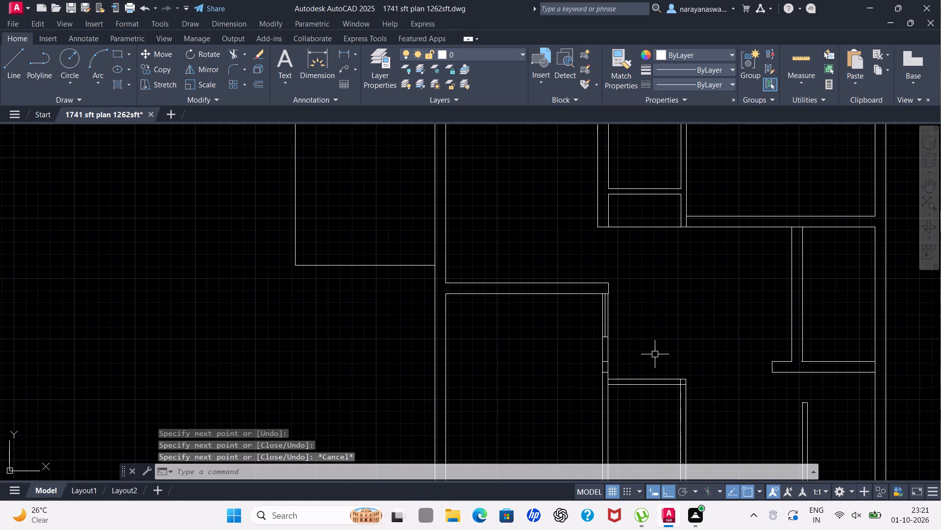
scroll(654, 354, "up", 1)
key("t")
key("r")
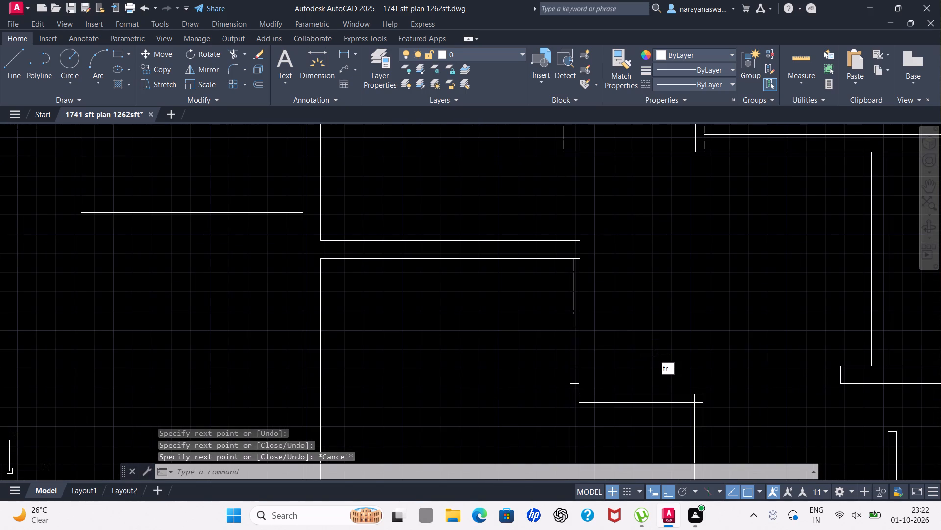
left_click(684, 380)
left_click_drag(655, 302, 499, 290)
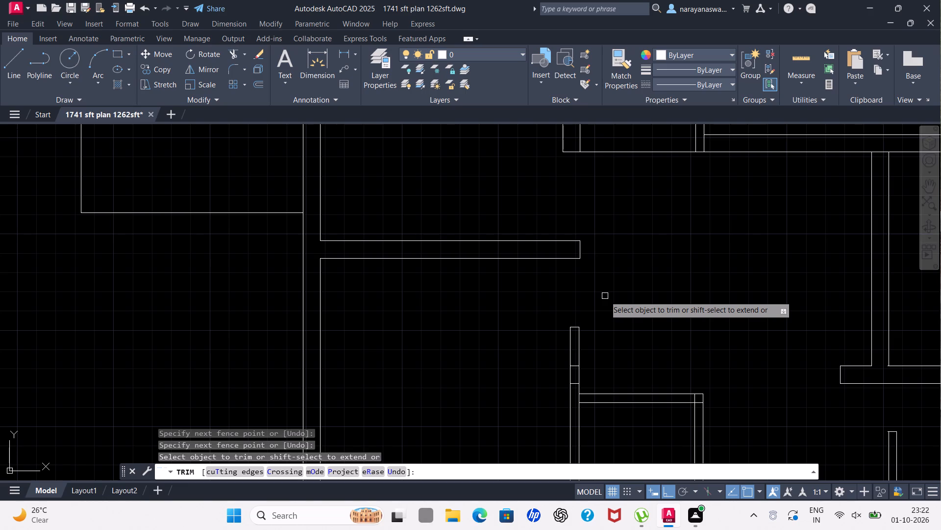
Trim away the two short cross lines inside the remaining vertical partition.
scroll(576, 386, "up", 3)
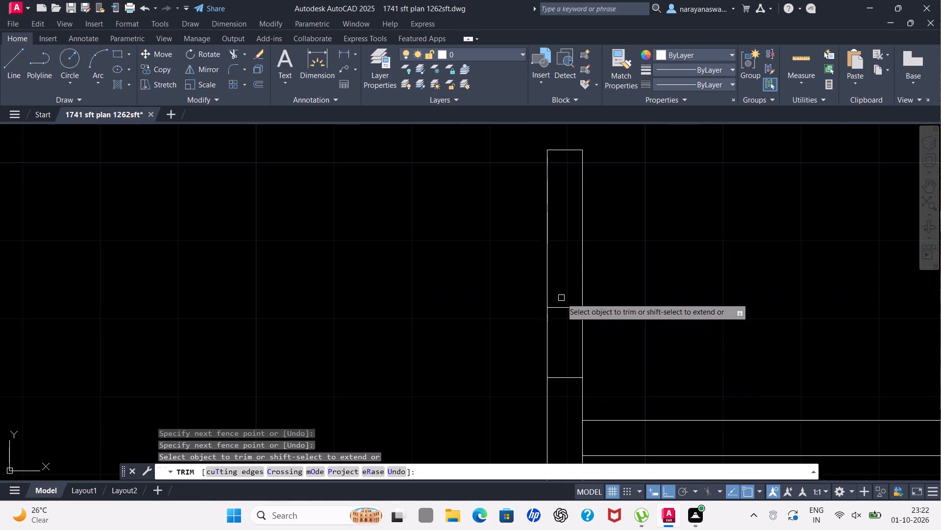
left_click_drag(561, 298, 565, 393)
key("Escape")
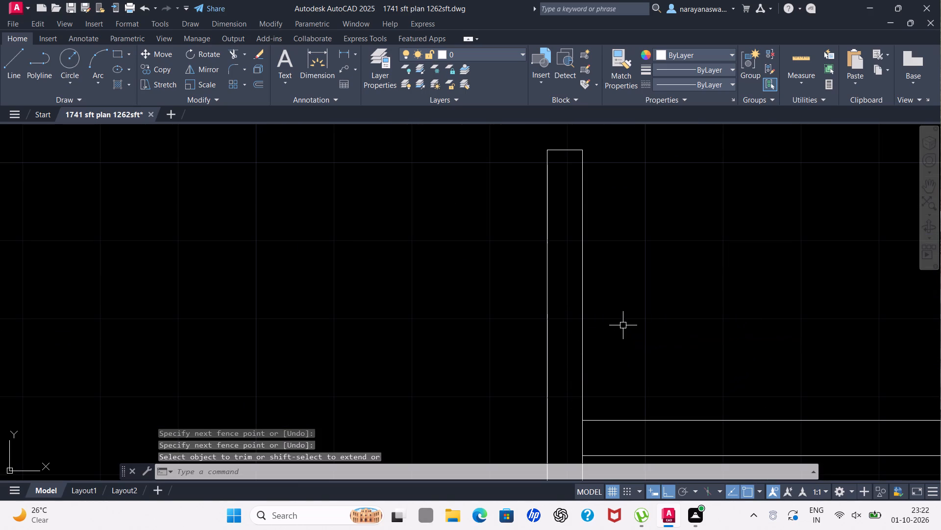
Draw a 5'-5" horizontal line from the partition above the small room, and connect its far end down to the room's top corner.
scroll(623, 325, "down", 2)
scroll(712, 316, "down", 2)
scroll(751, 308, "up", 1)
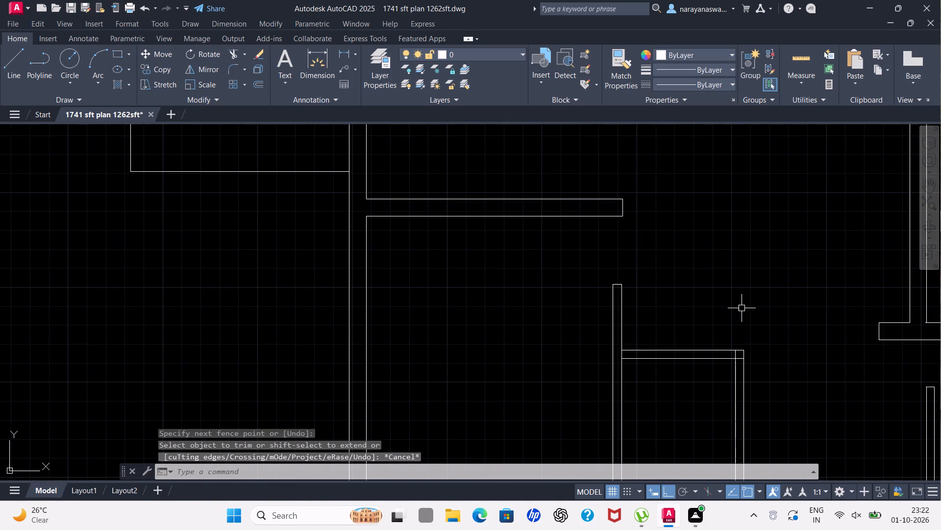
left_click(15, 58)
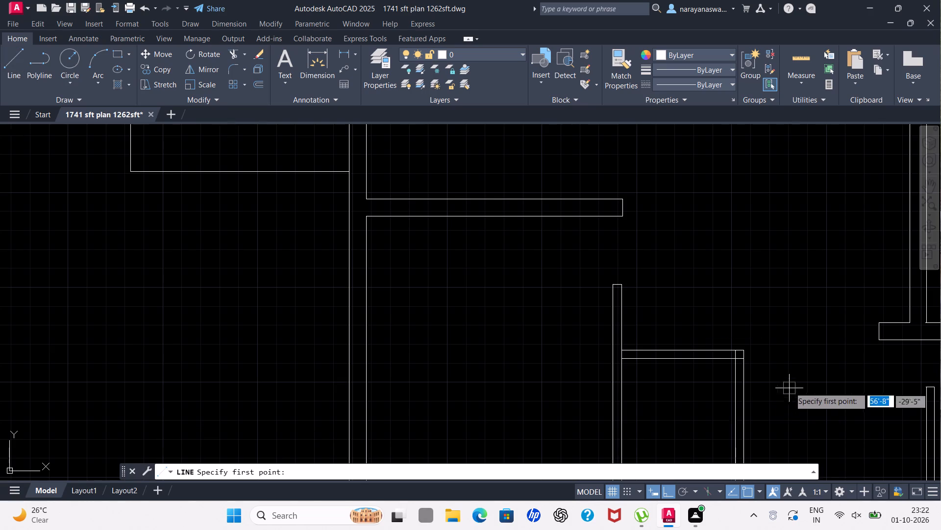
scroll(790, 320, "up", 2)
scroll(578, 330, "down", 2)
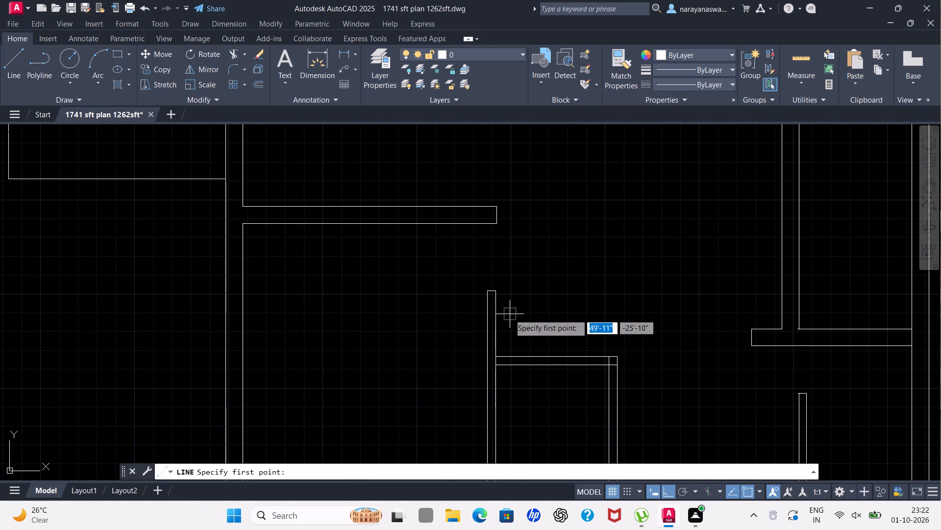
left_click(496, 318)
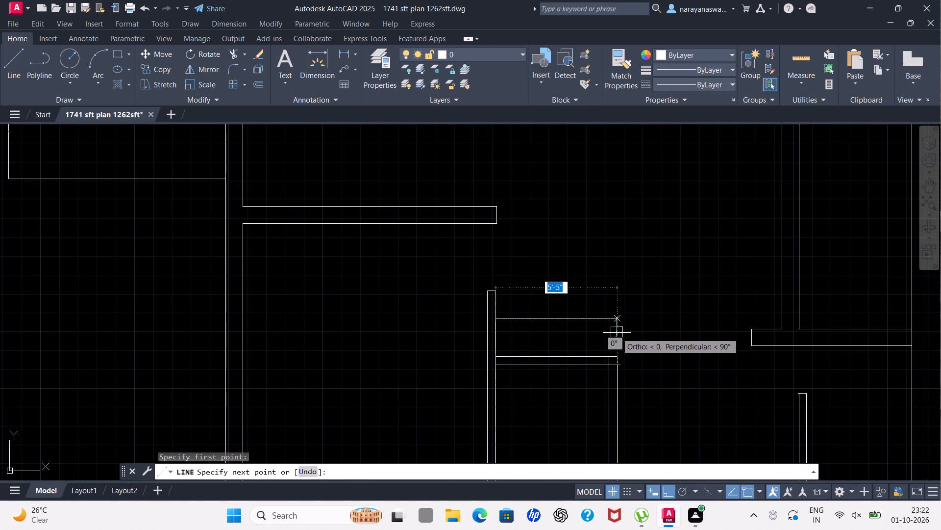
left_click(617, 320)
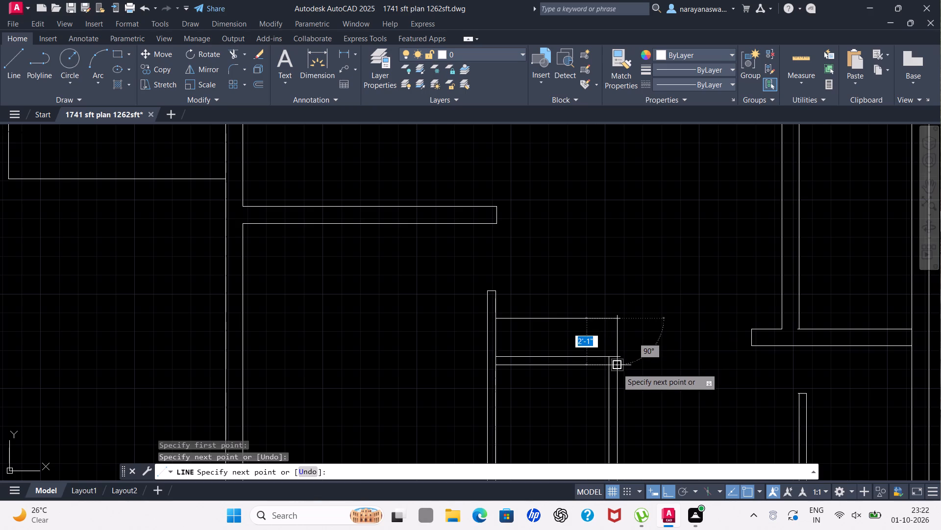
scroll(619, 361, "up", 2)
left_click(610, 355)
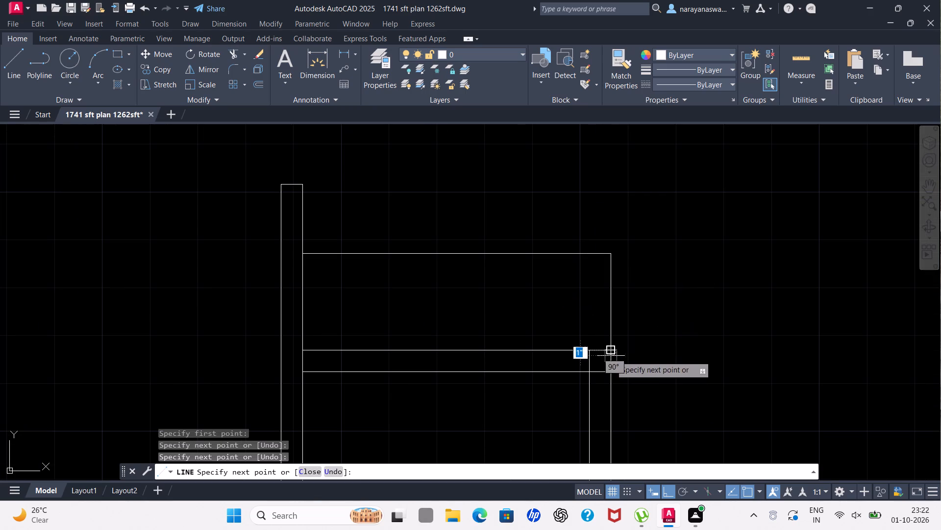
key("Escape")
Trim the two short overlapping lines inside the wall corner between the horizontal partition and the vertical partition below it.
type("tr")
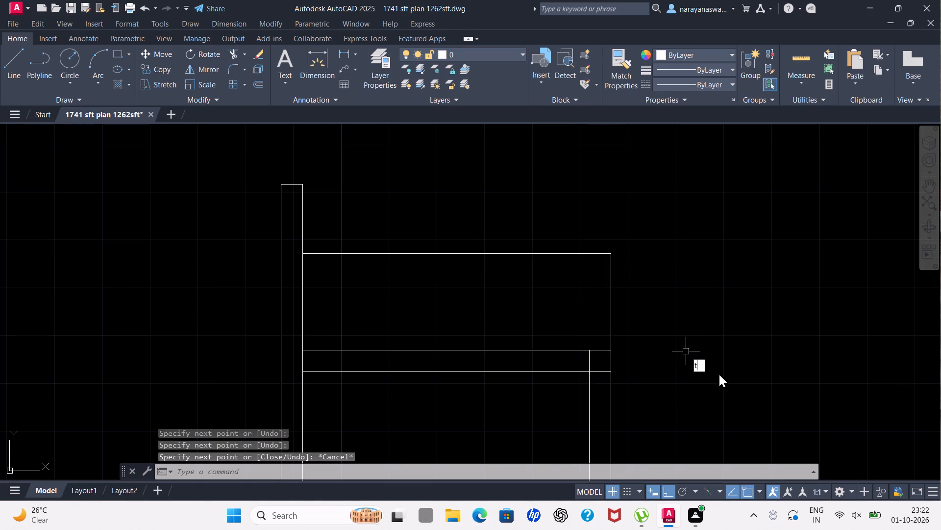
left_click(727, 375)
left_click_drag(579, 359, 595, 368)
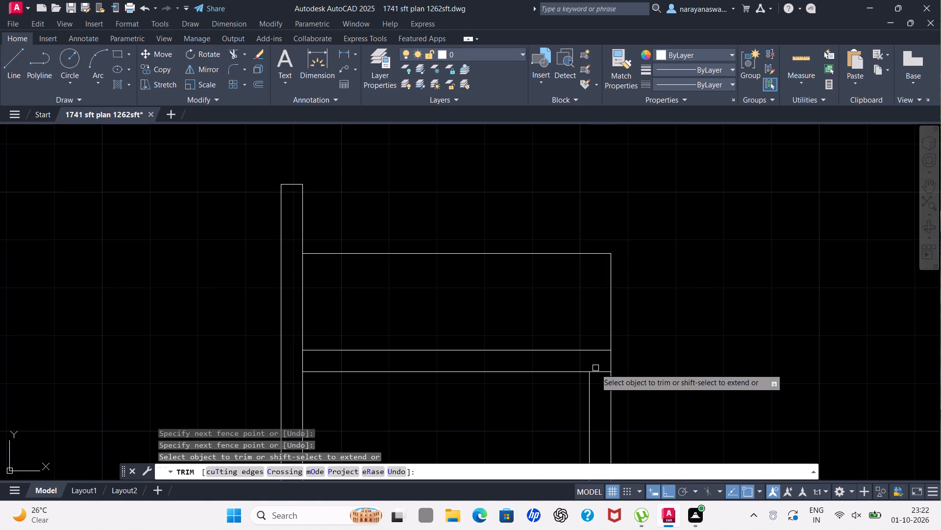
left_click(599, 372)
scroll(603, 366, "down", 4)
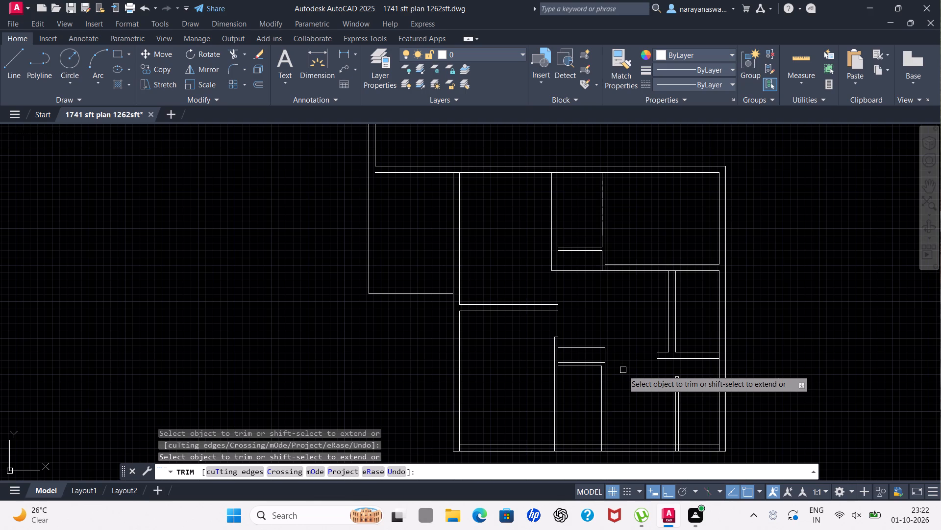
scroll(611, 350, "down", 2)
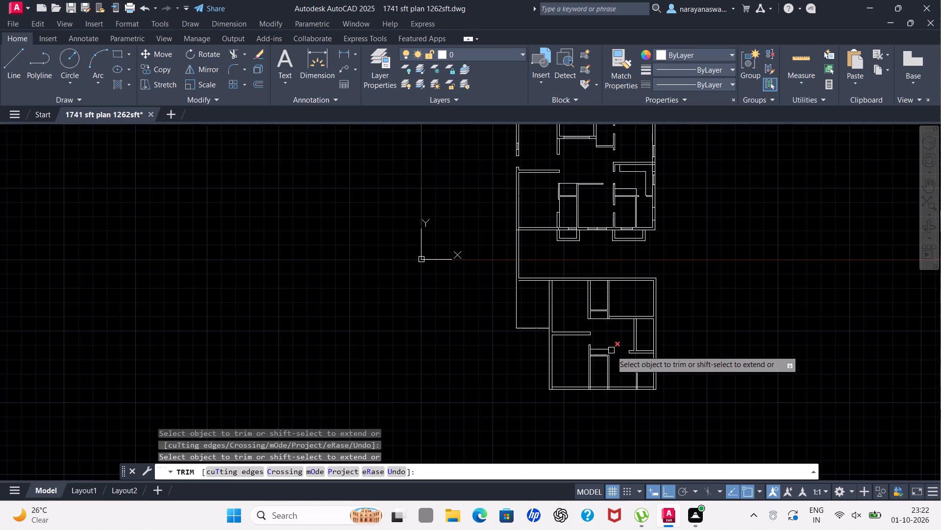
key("Escape")
Offset the outer vertical and bottom lines of the projecting lower-left room 9" inward to form its walls.
scroll(460, 344, "up", 1)
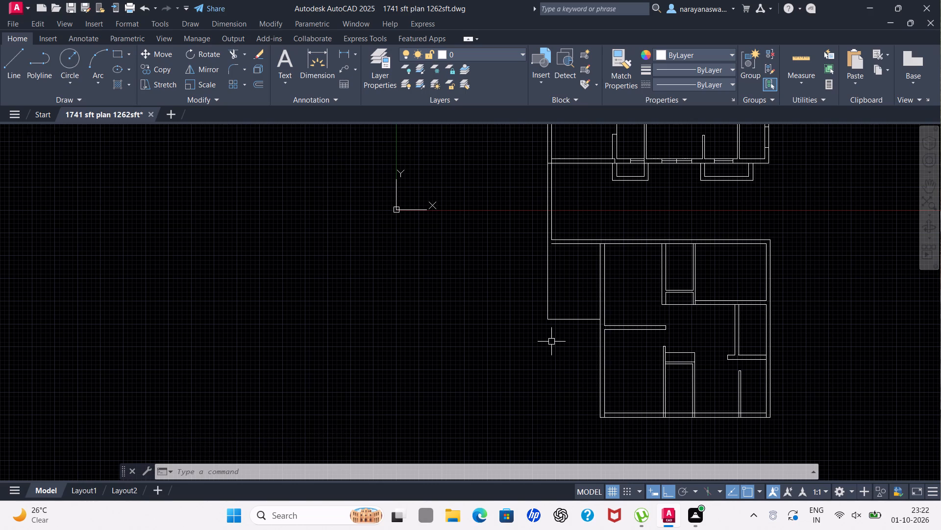
key("o")
left_click(591, 367)
type("9\"")
key("Return")
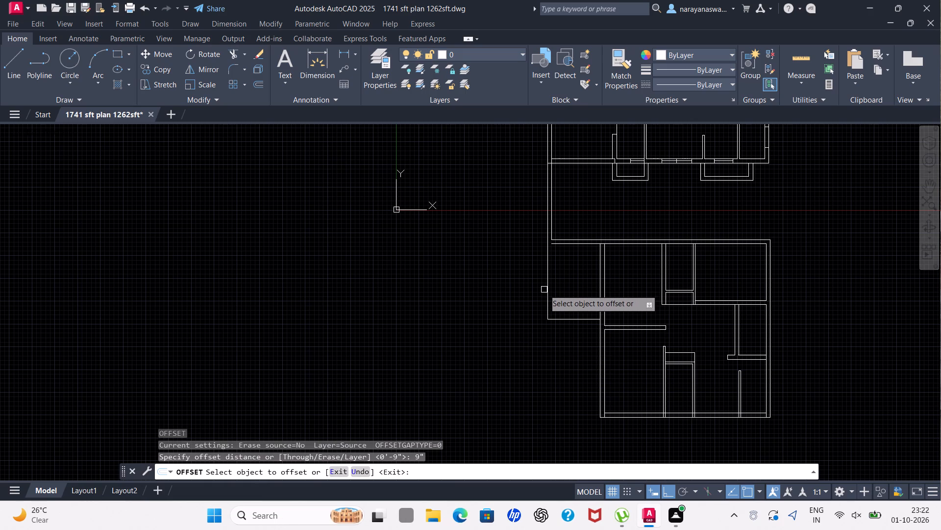
left_click(546, 288)
left_click(562, 284)
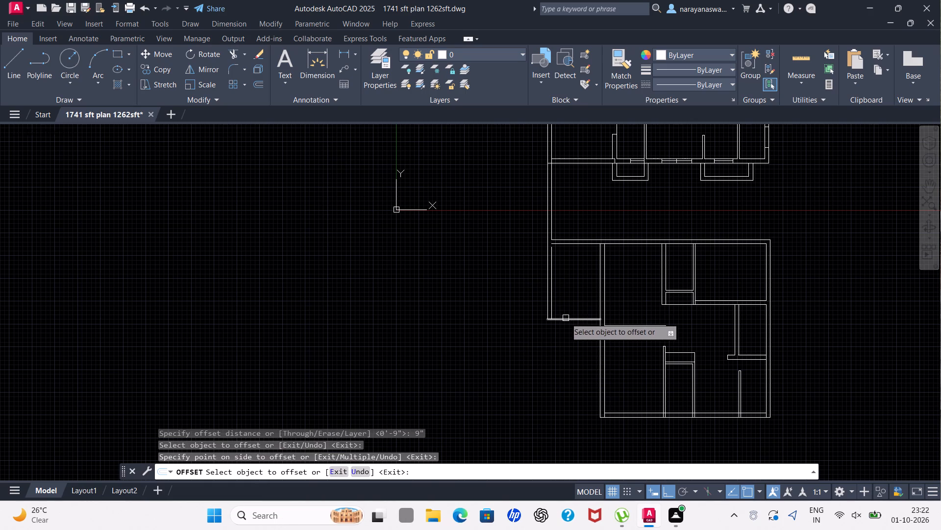
left_click_drag(566, 319, 566, 313)
left_click(567, 302)
key("Escape")
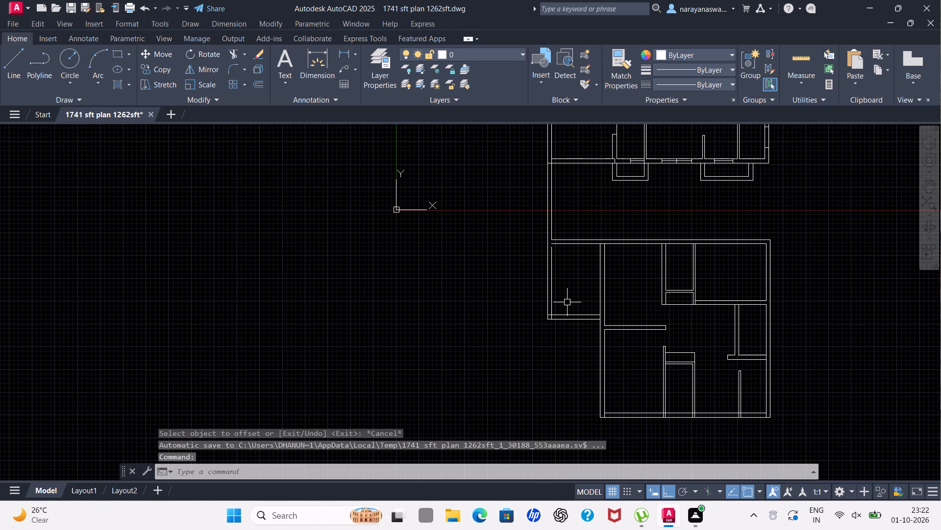
Trim the overlapping inner wall lines at the bottom-left corner of the projecting room.
key("t")
key("r")
left_click(592, 328)
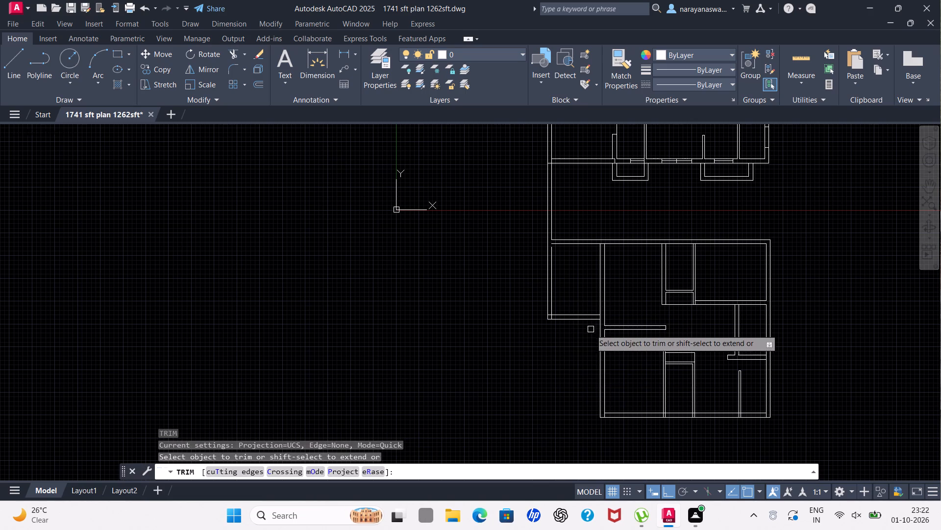
scroll(563, 309, "up", 3)
scroll(503, 326, "up", 2)
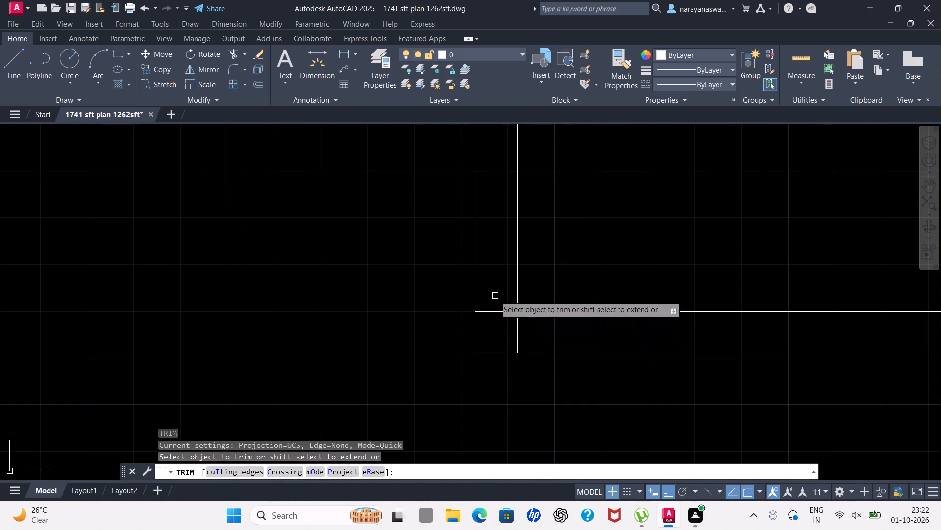
left_click_drag(495, 295, 540, 341)
key("Escape")
Draw a 9" vertical line closing the gap at the top of the projecting room's inner left wall face.
scroll(542, 339, "down", 2)
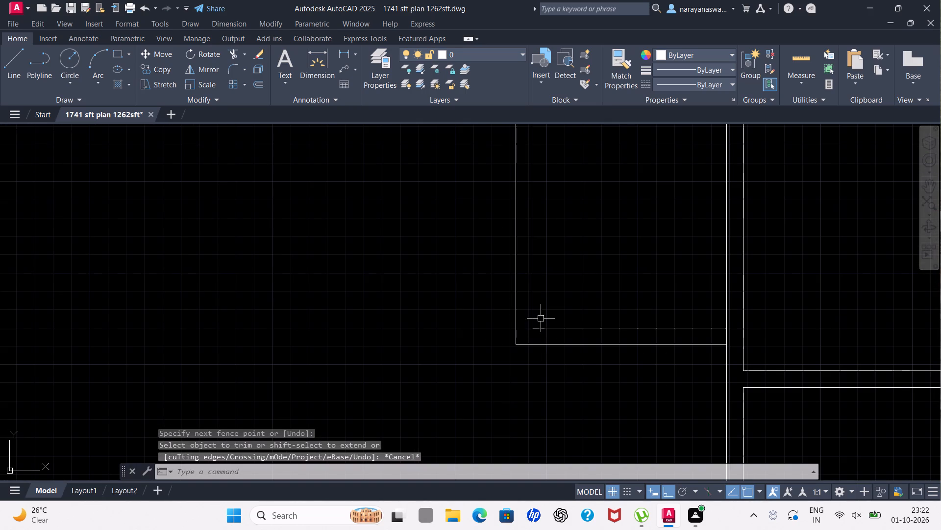
scroll(578, 270, "down", 2)
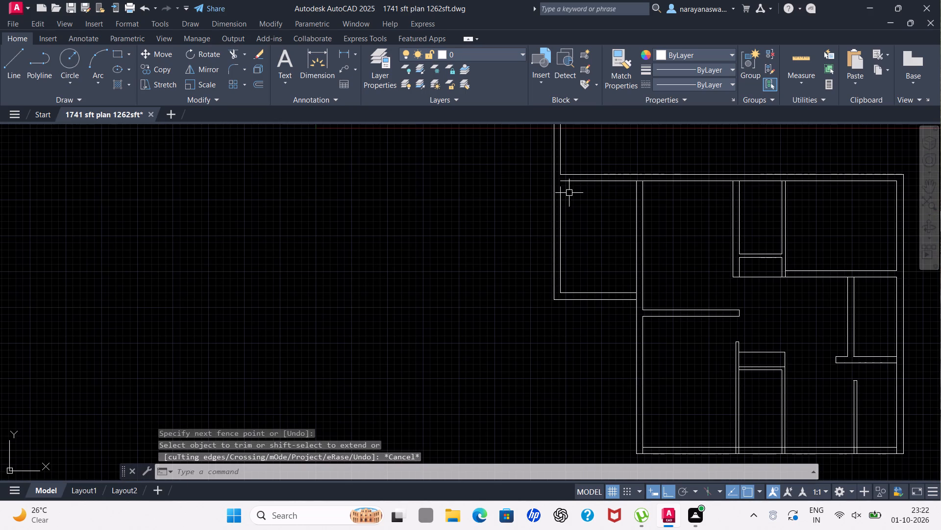
left_click(9, 63)
scroll(564, 157, "up", 1)
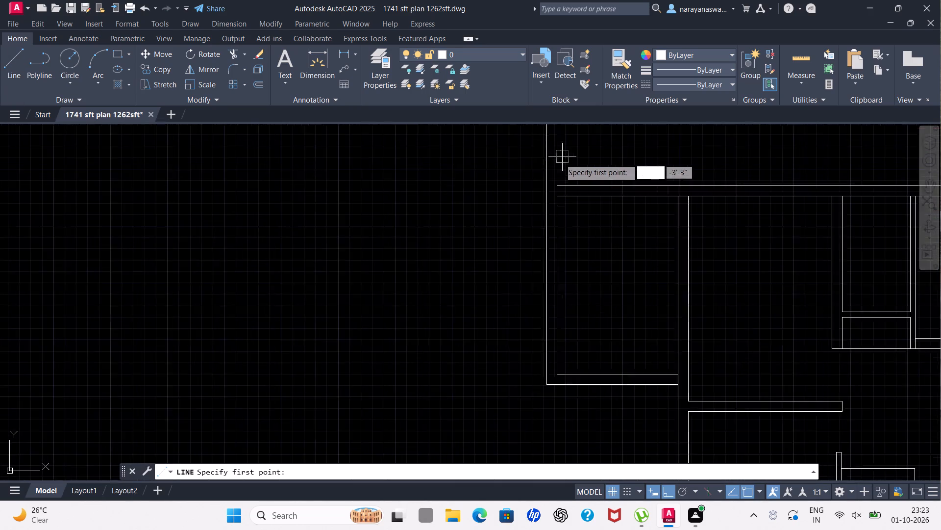
scroll(558, 159, "up", 1)
scroll(559, 213, "up", 3)
left_click_drag(552, 215, 558, 233)
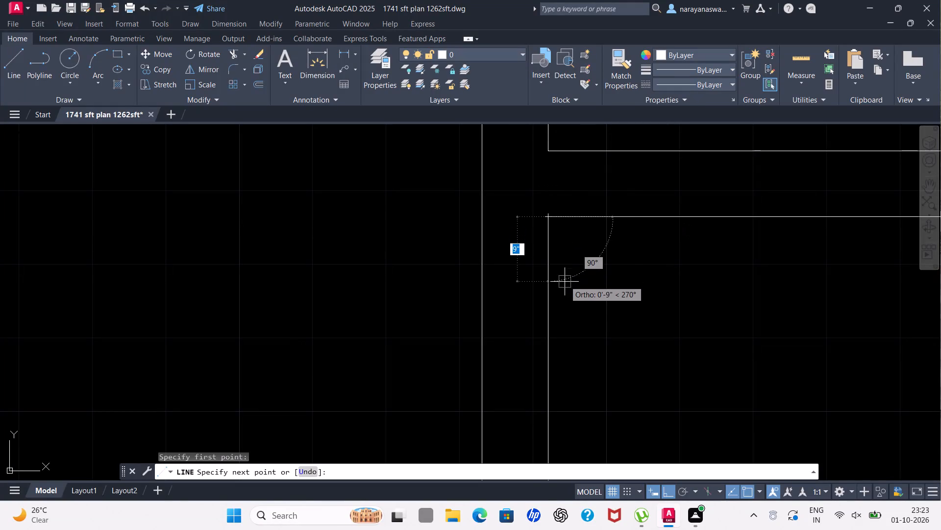
left_click(554, 276)
key("Escape")
Draw a short line across the projecting room's bottom wall, from its inner face to its outer face.
scroll(573, 278, "down", 4)
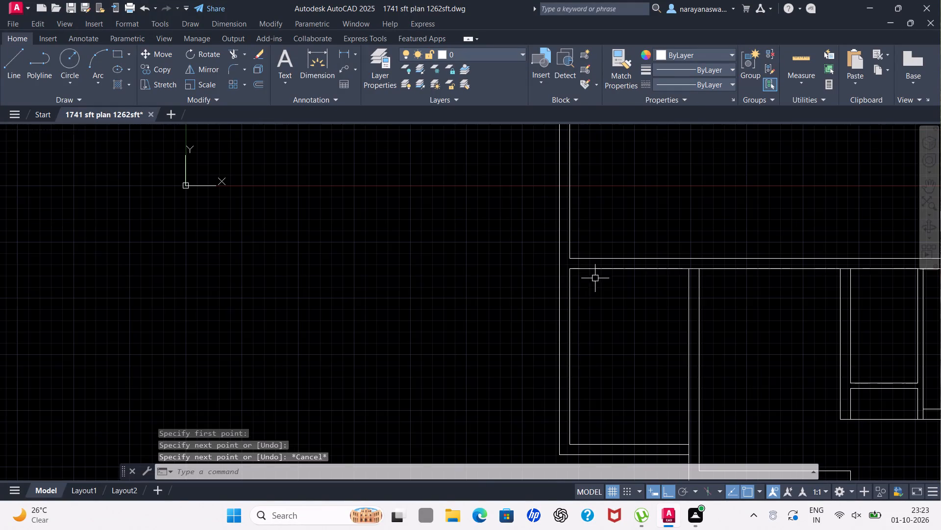
scroll(682, 371, "down", 2)
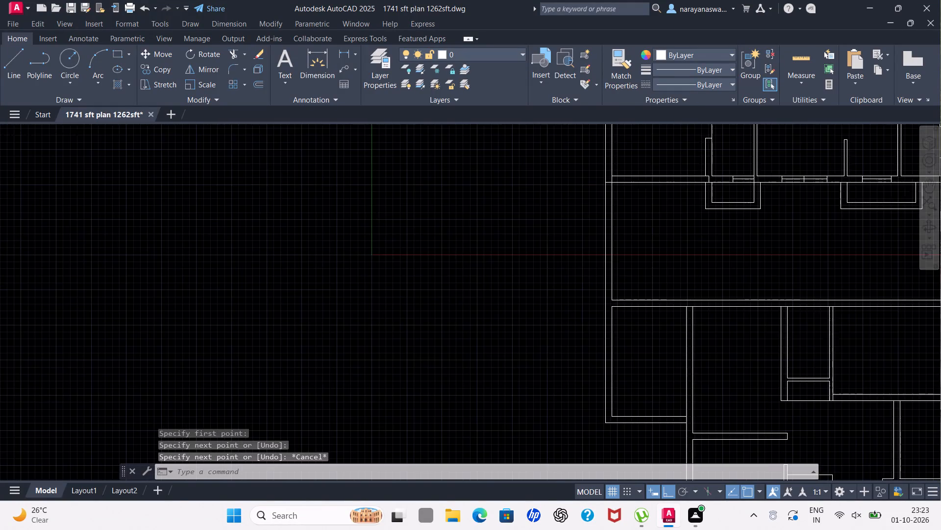
scroll(691, 413, "up", 2)
left_click_drag(8, 67, 44, 76)
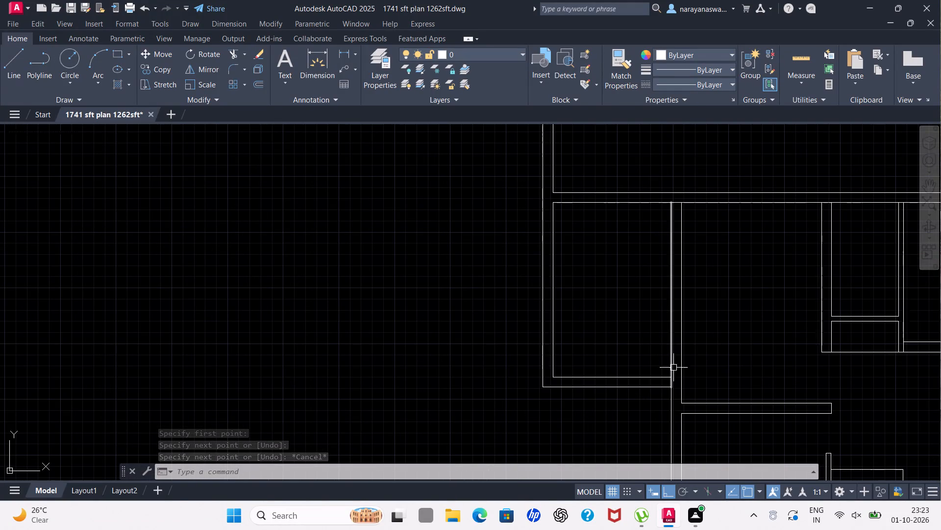
scroll(605, 392, "up", 3)
left_click_drag(10, 68, 15, 70)
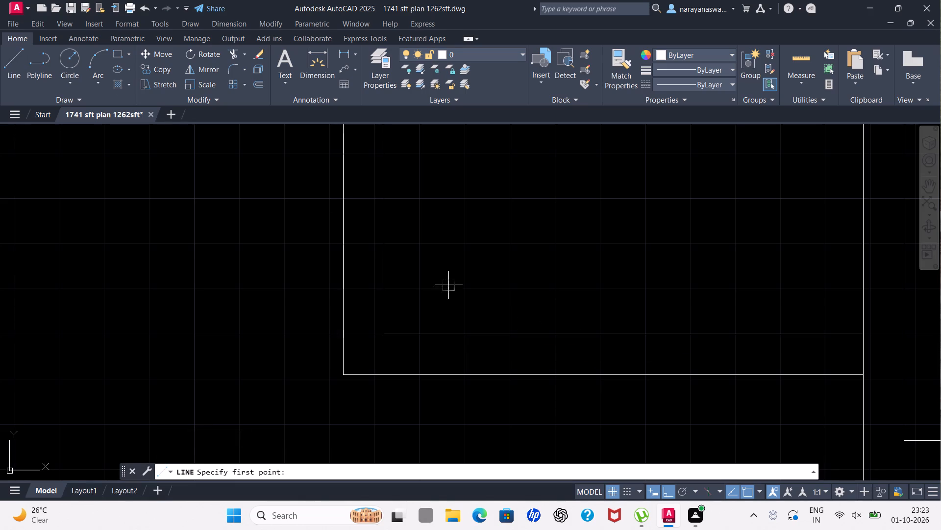
scroll(552, 357, "down", 2)
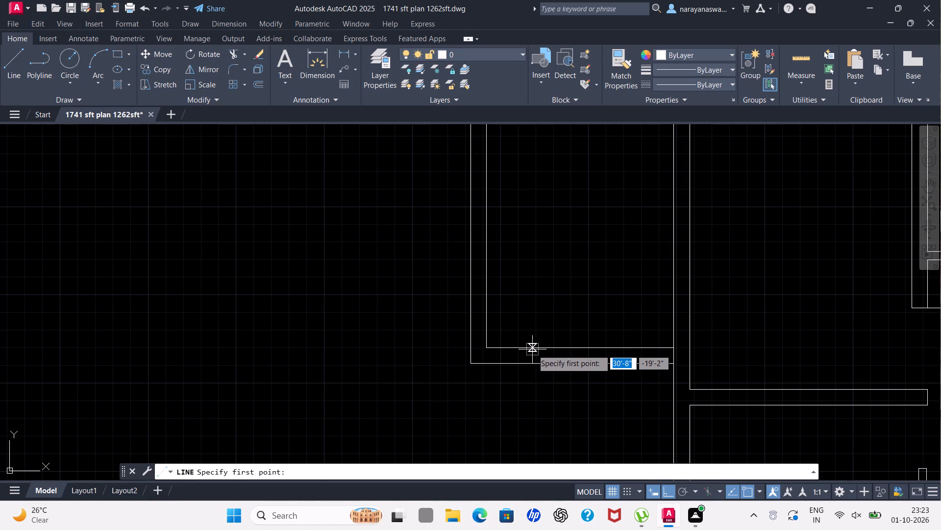
left_click(539, 349)
left_click(540, 360)
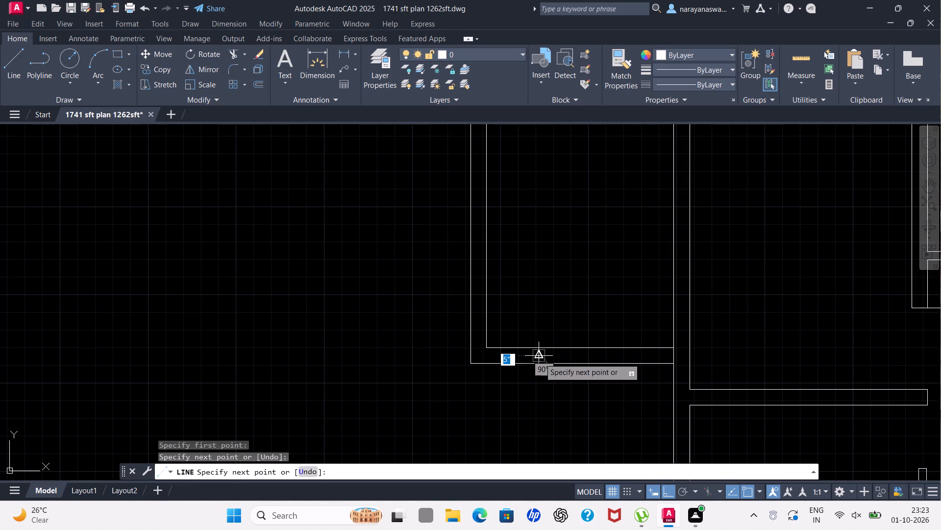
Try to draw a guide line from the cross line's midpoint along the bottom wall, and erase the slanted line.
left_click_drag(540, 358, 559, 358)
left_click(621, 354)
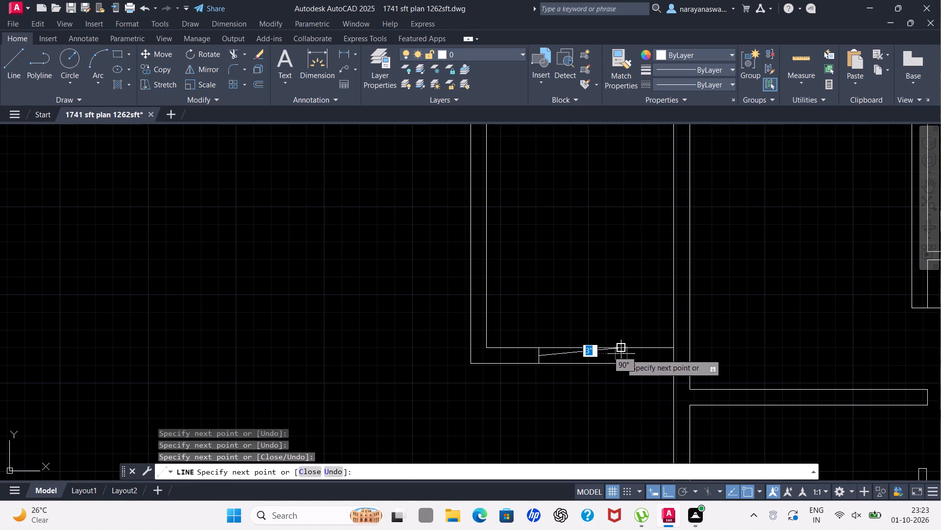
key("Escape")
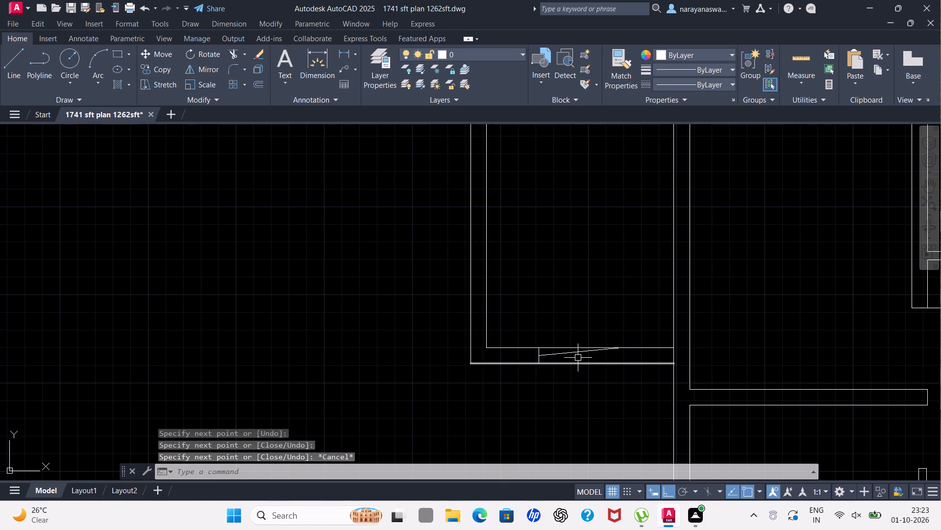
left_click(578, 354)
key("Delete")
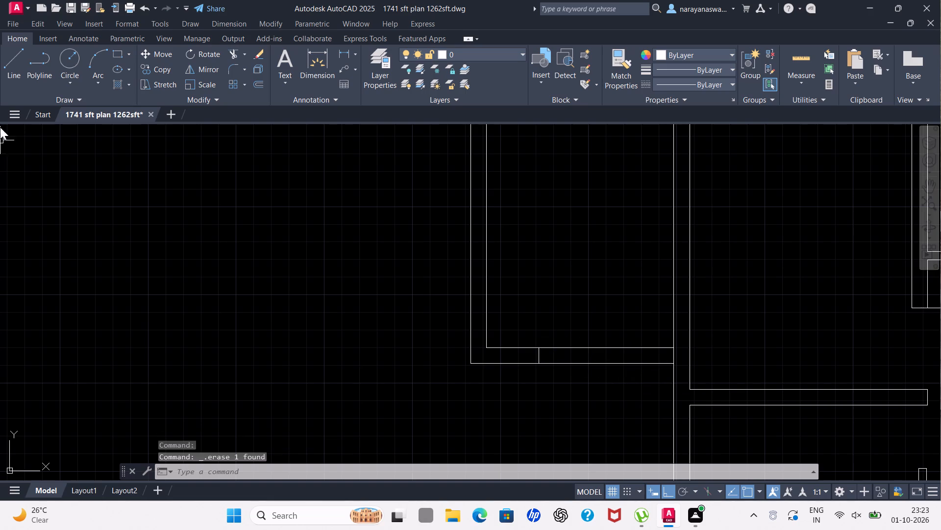
Draw a guide line about 3'-6" long from the cross line's midpoint inside the bottom wall, with a closing line across both wall faces.
left_click_drag(8, 56, 19, 61)
scroll(568, 362, "up", 2)
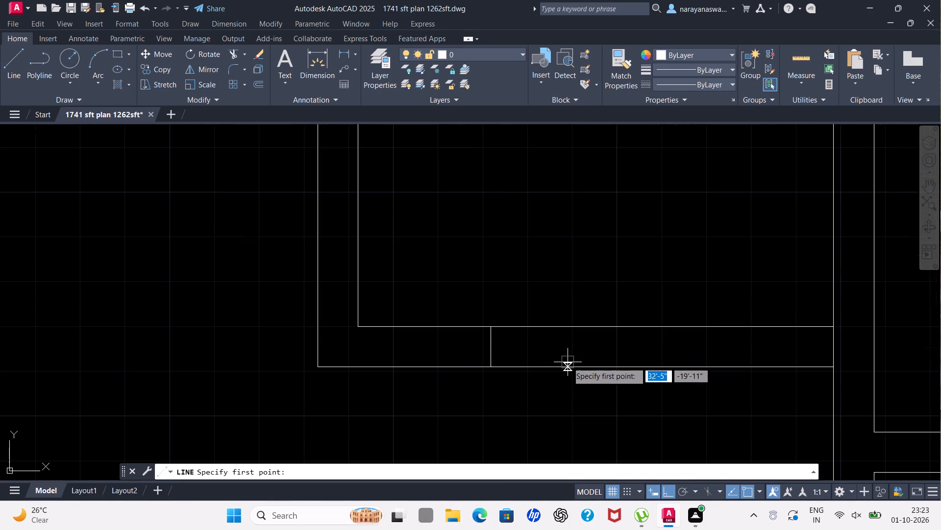
left_click(494, 349)
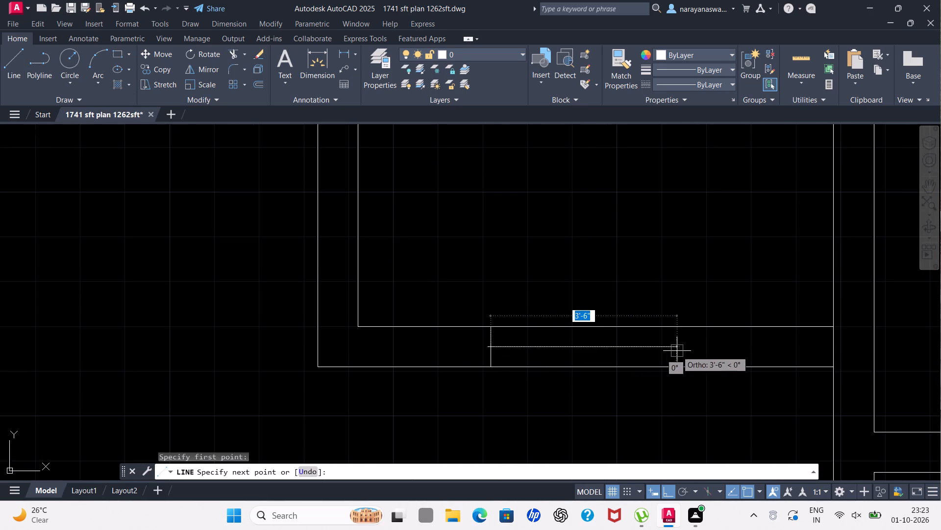
left_click(684, 350)
left_click(684, 330)
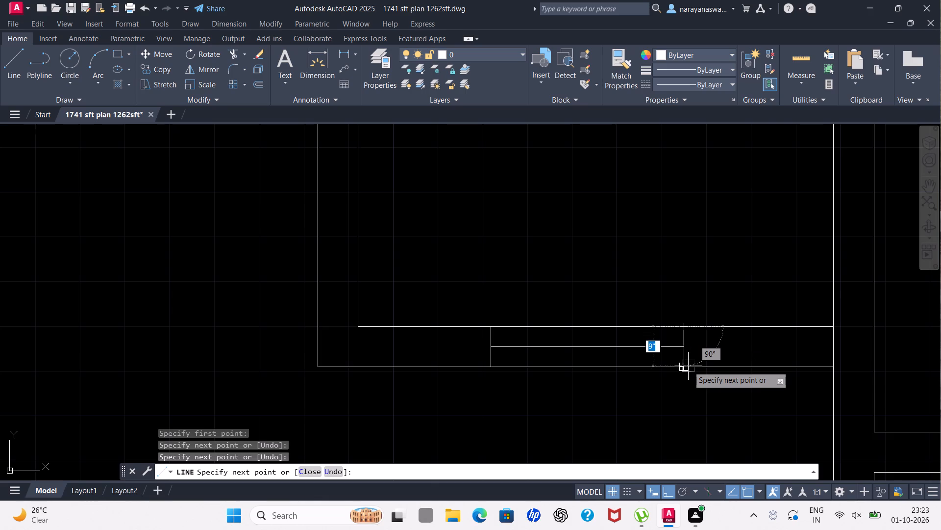
left_click(688, 366)
key("Escape")
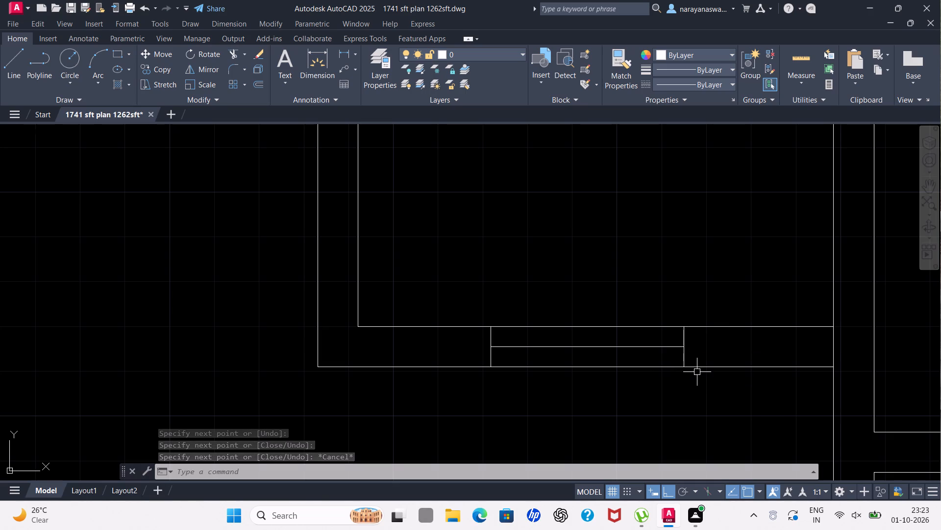
Trim both bottom wall faces and the guide line between the two cross lines to form an opening.
scroll(648, 396, "up", 1)
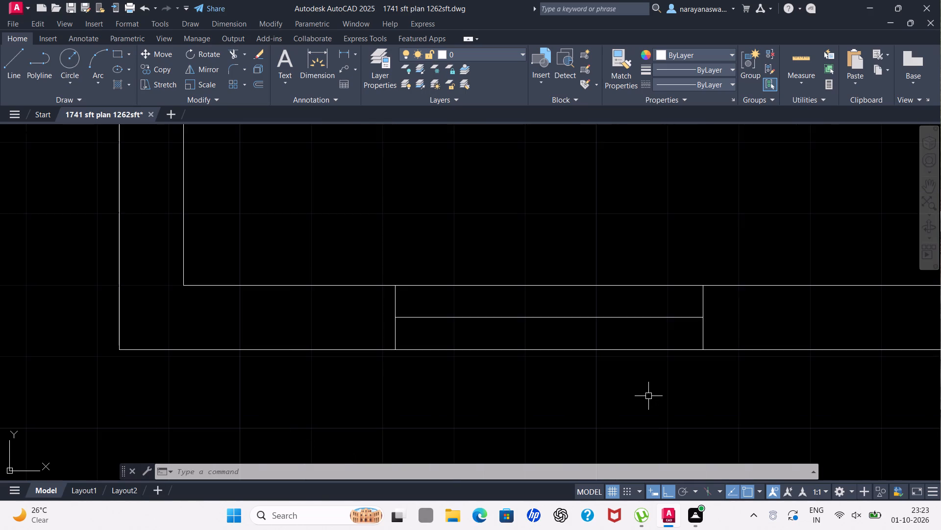
scroll(648, 396, "down", 1)
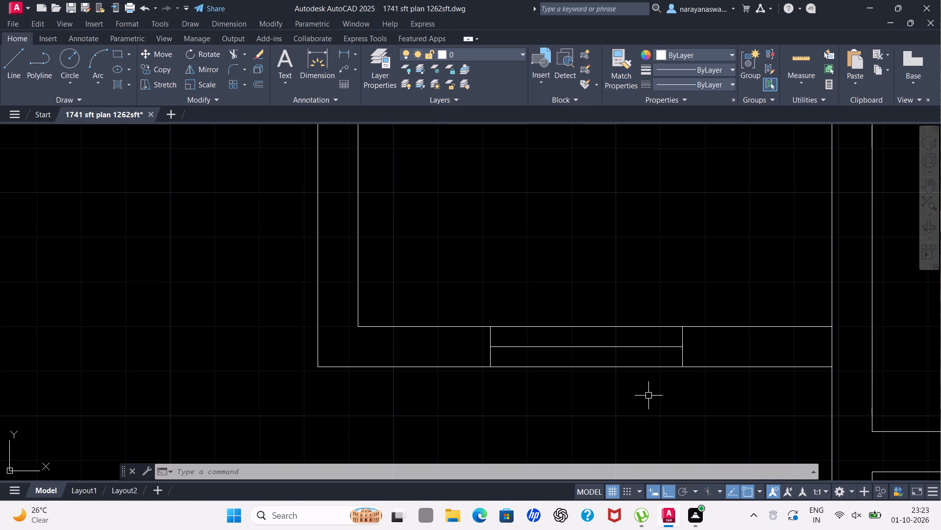
type("tr")
left_click(687, 420)
left_click_drag(621, 278, 589, 404)
scroll(607, 387, "down", 4)
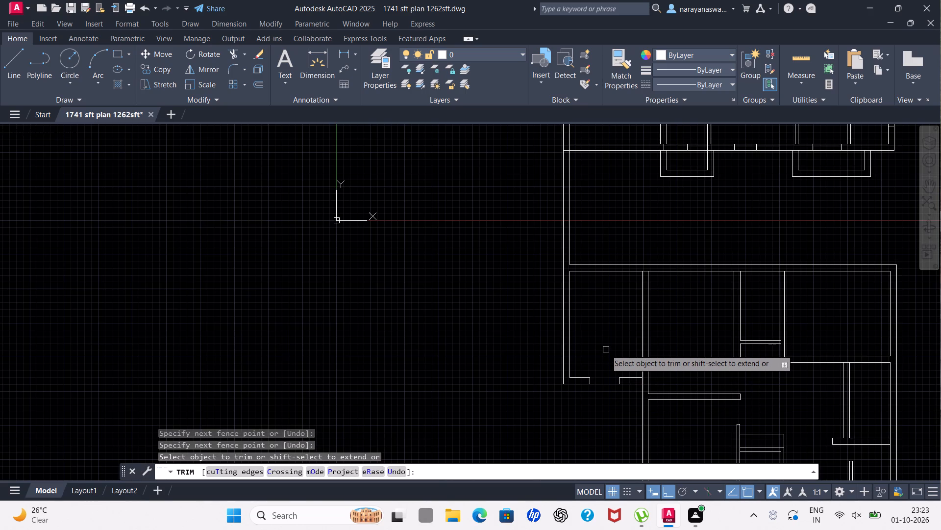
key("Escape")
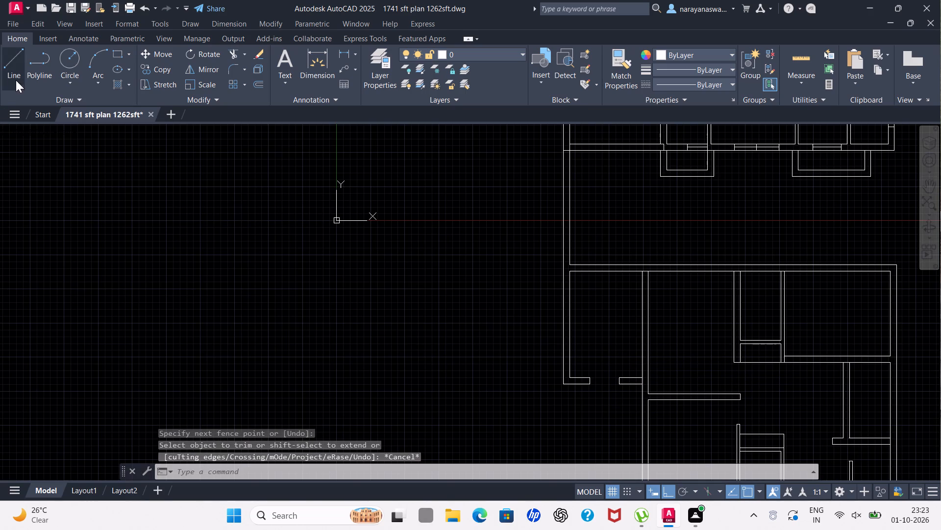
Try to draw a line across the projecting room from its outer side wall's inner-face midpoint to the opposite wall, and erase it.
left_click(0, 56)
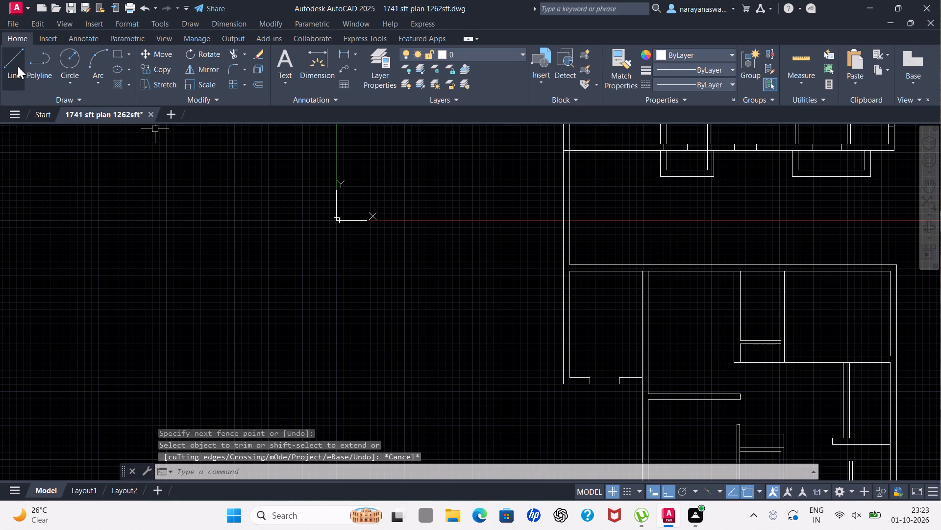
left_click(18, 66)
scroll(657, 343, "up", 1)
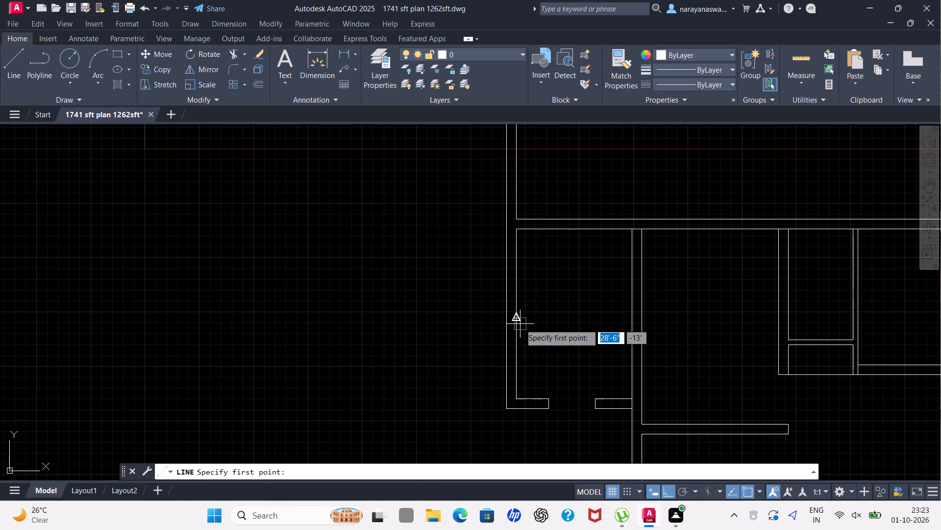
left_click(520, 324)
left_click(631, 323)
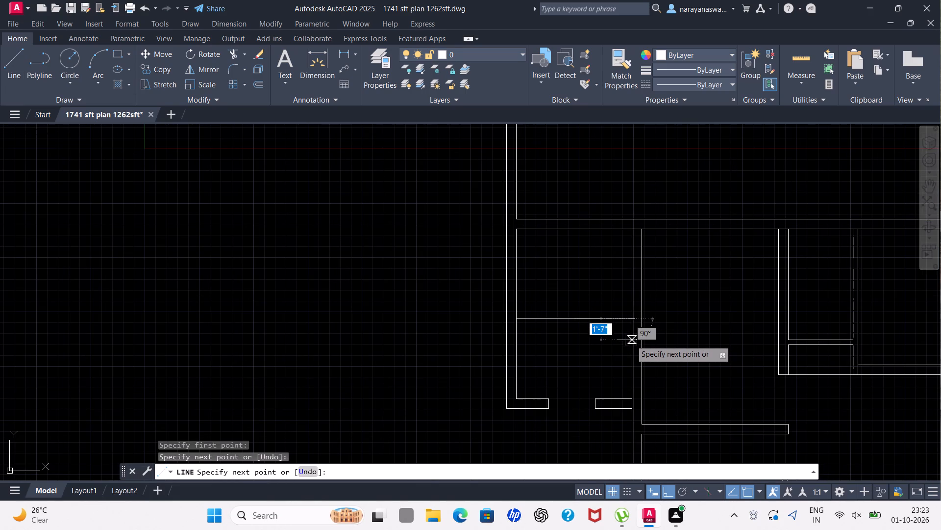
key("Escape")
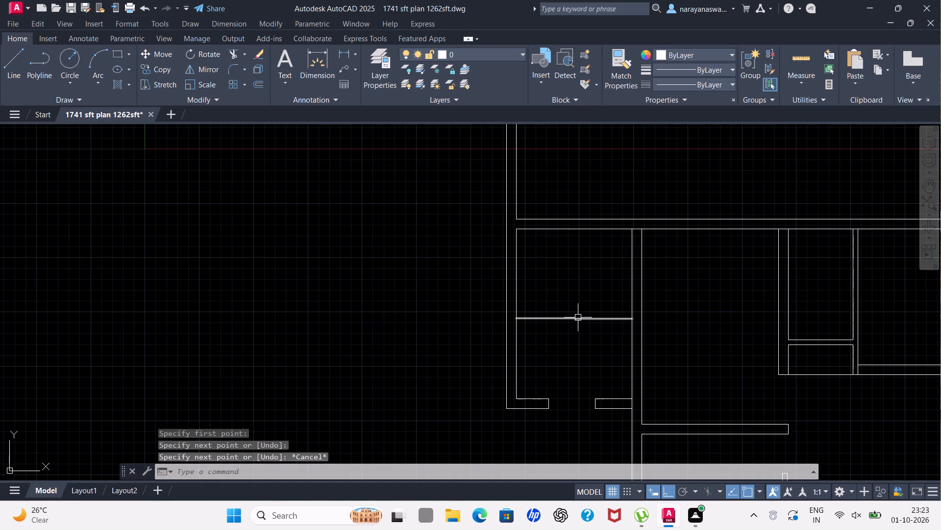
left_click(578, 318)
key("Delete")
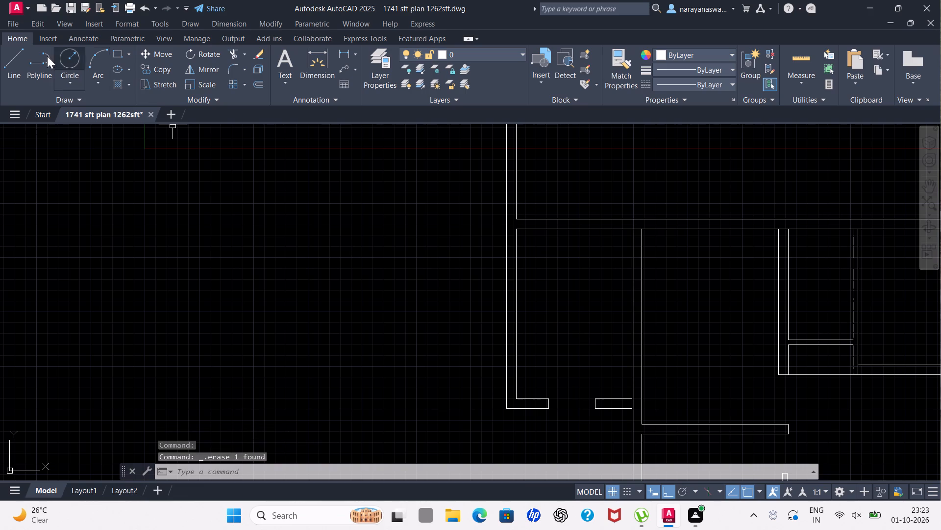
Draw a cross wall about 10" thick across the projecting room, starting at the midpoint of its outer side wall's inner face.
left_click_drag(2, 55, 36, 69)
left_click_drag(10, 56, 28, 58)
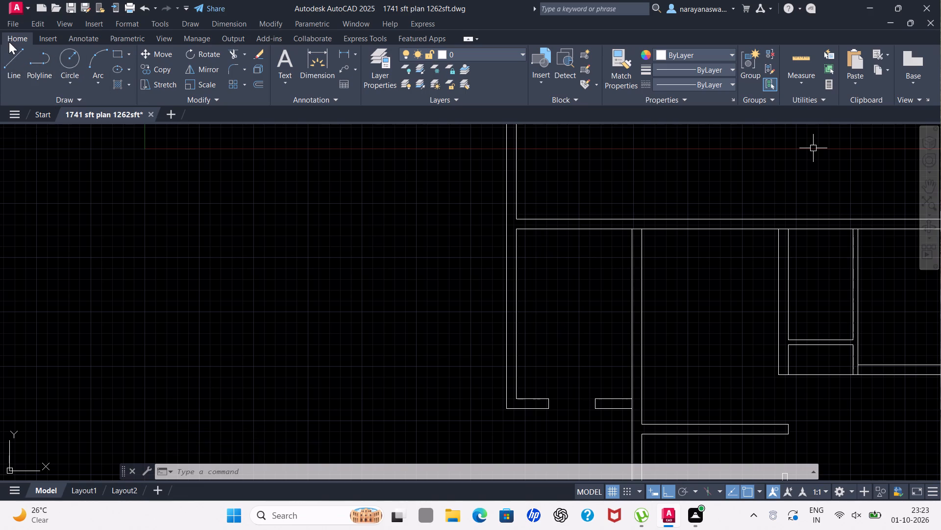
left_click_drag(3, 62, 13, 61)
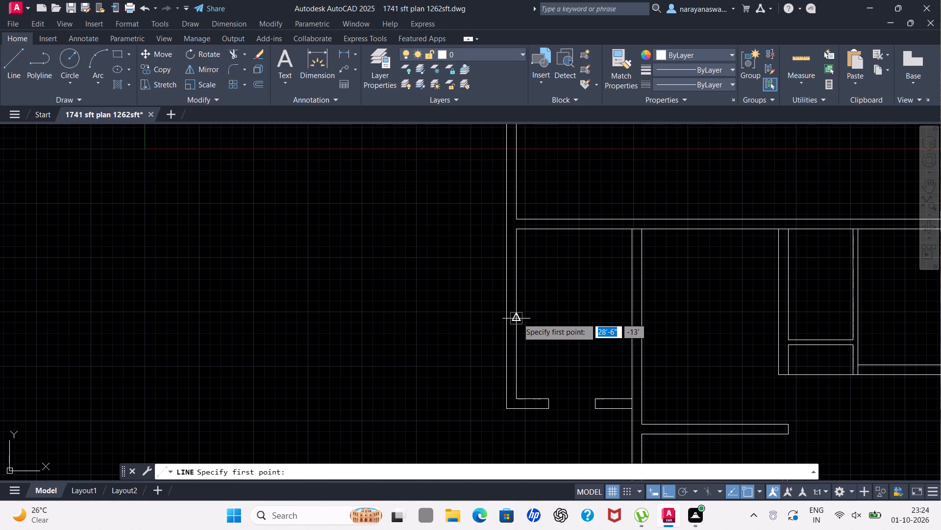
left_click_drag(519, 314, 538, 315)
left_click_drag(635, 318, 633, 323)
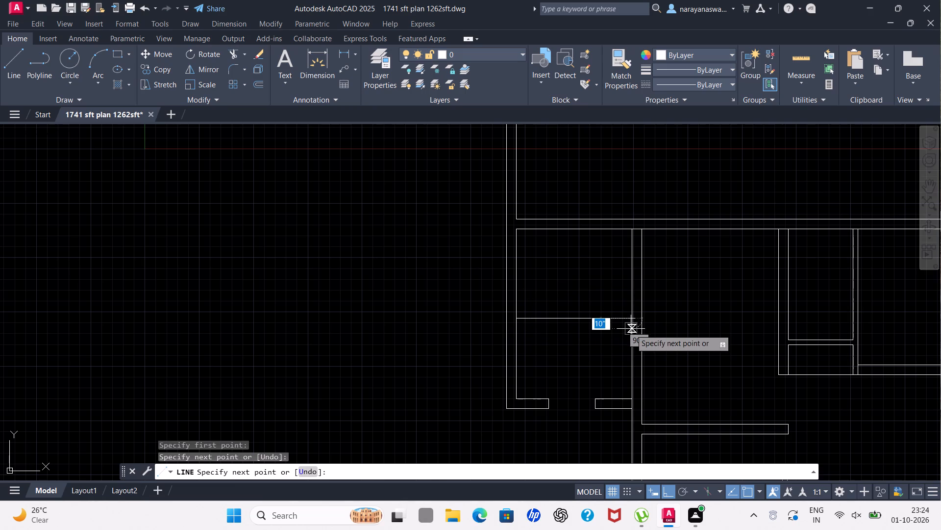
left_click(631, 330)
left_click(517, 328)
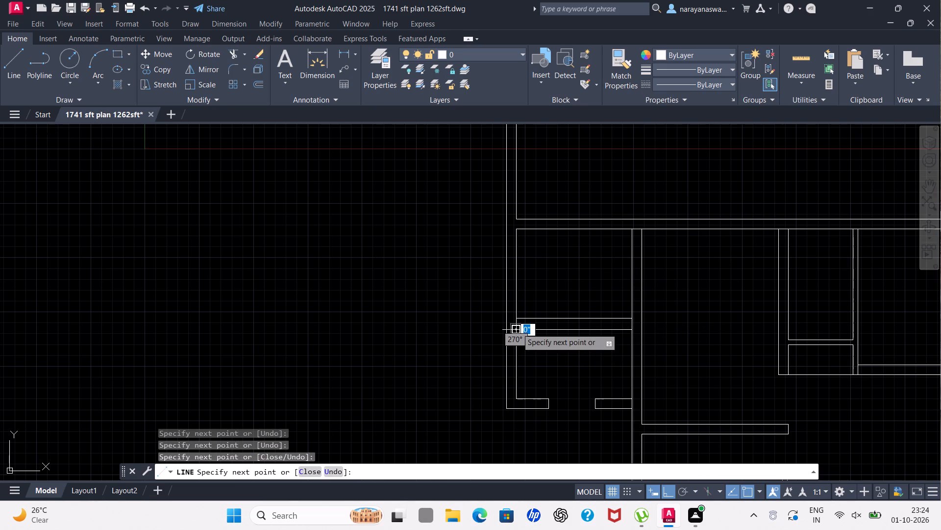
key("Escape")
Draw two short lines across the projecting room's outer side wall above the cross wall, joined along the inner face, to mark an opening.
scroll(539, 297, "down", 2)
scroll(539, 294, "up", 1)
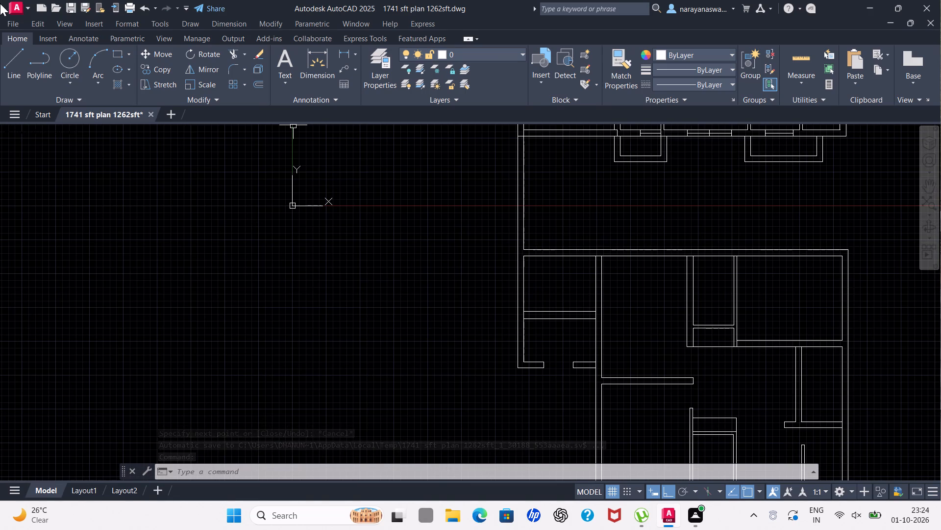
left_click(14, 60)
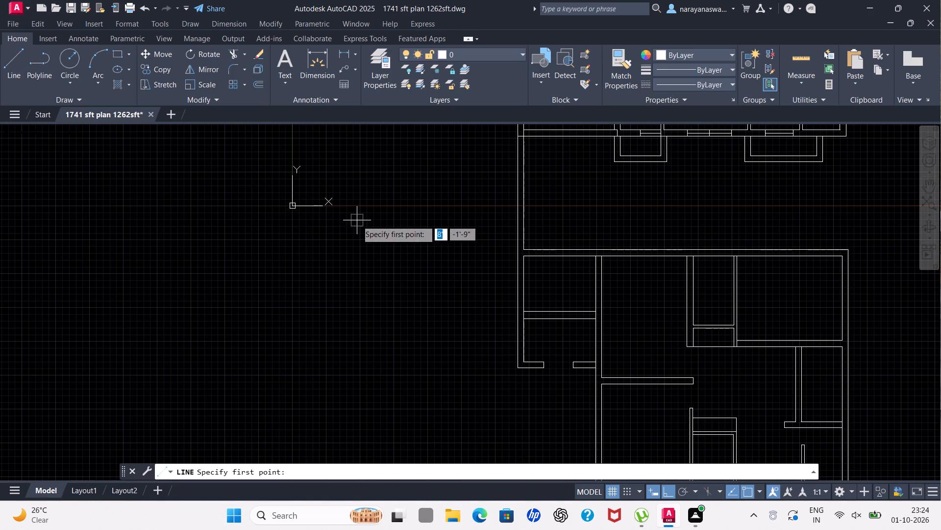
scroll(497, 296, "up", 2)
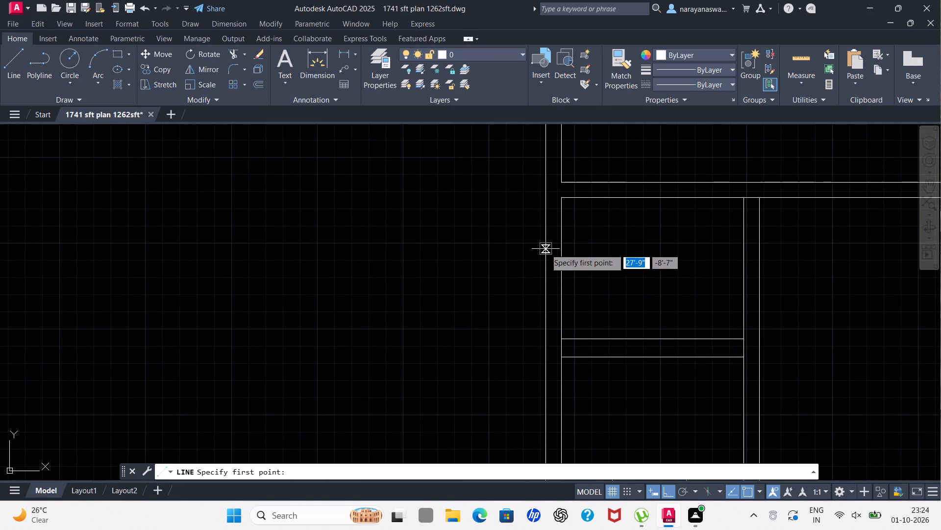
left_click(545, 249)
left_click(567, 251)
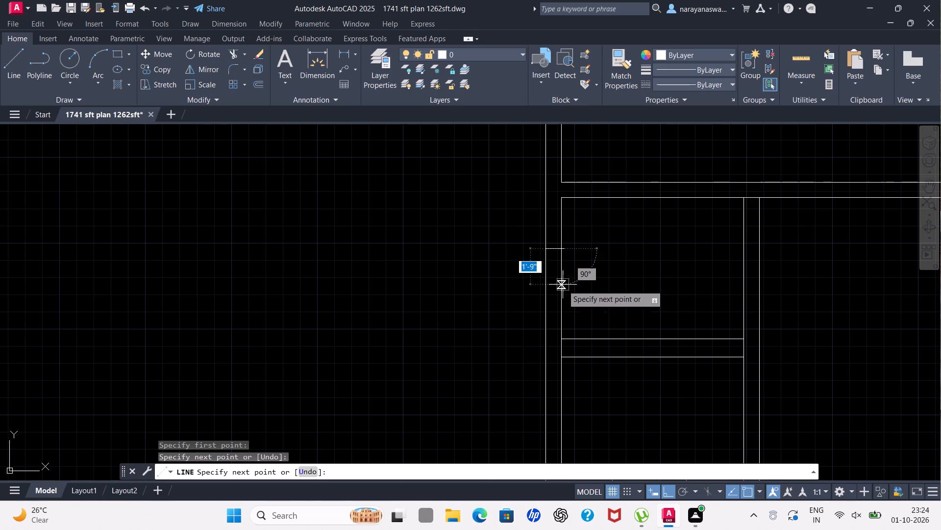
left_click(561, 309)
left_click(546, 310)
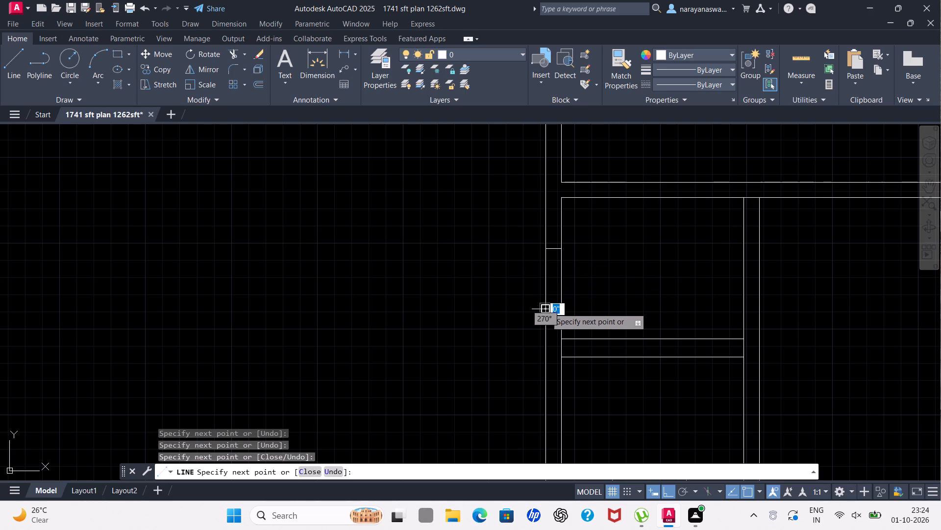
key("Escape")
Trim the outer side wall's faces between the two short cross lines to form an opening.
key("t")
key("r")
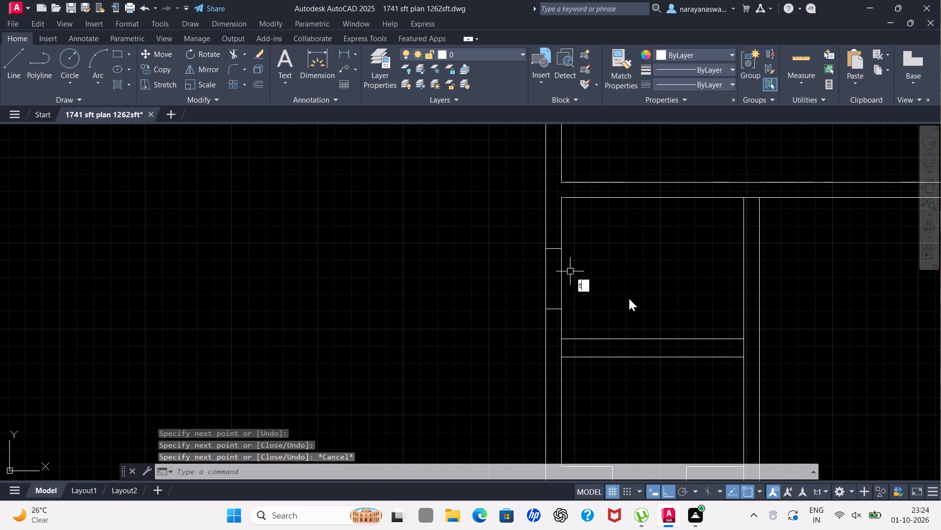
left_click(629, 300)
left_click_drag(626, 291, 453, 279)
scroll(474, 279, "down", 3)
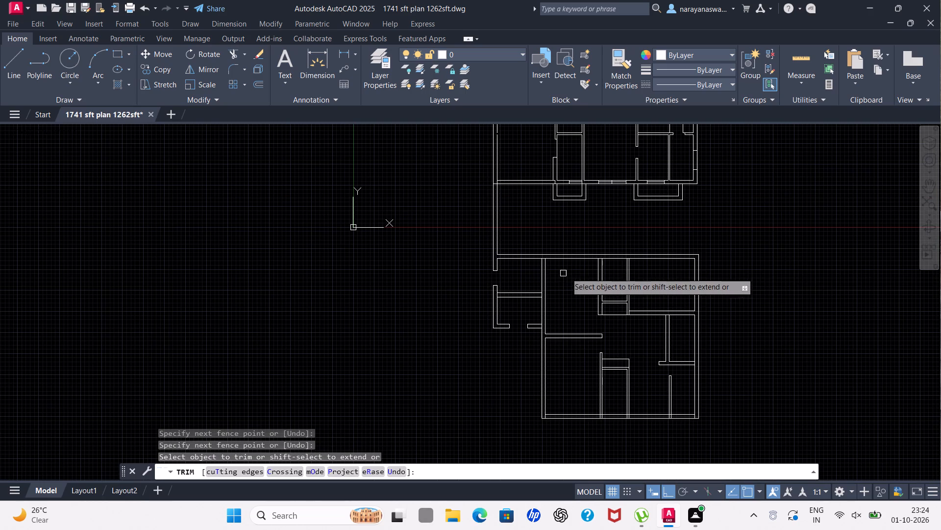
key("Escape")
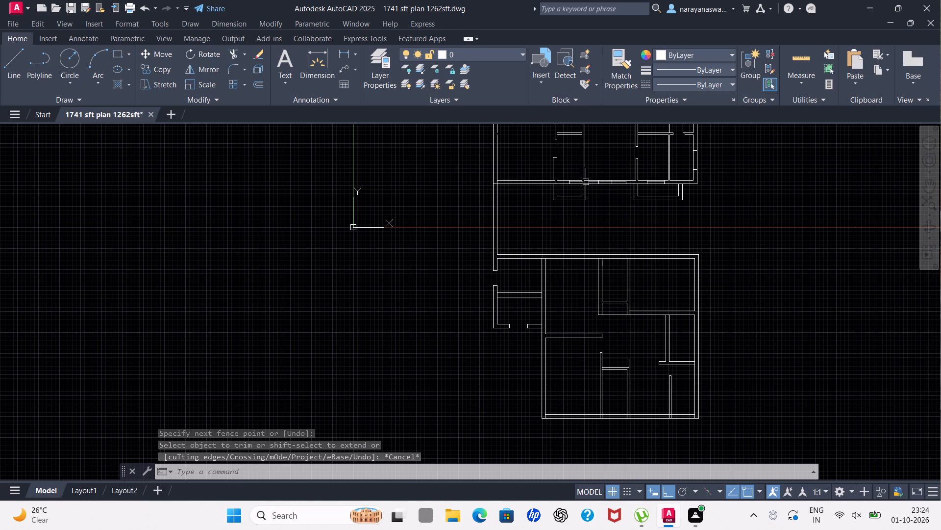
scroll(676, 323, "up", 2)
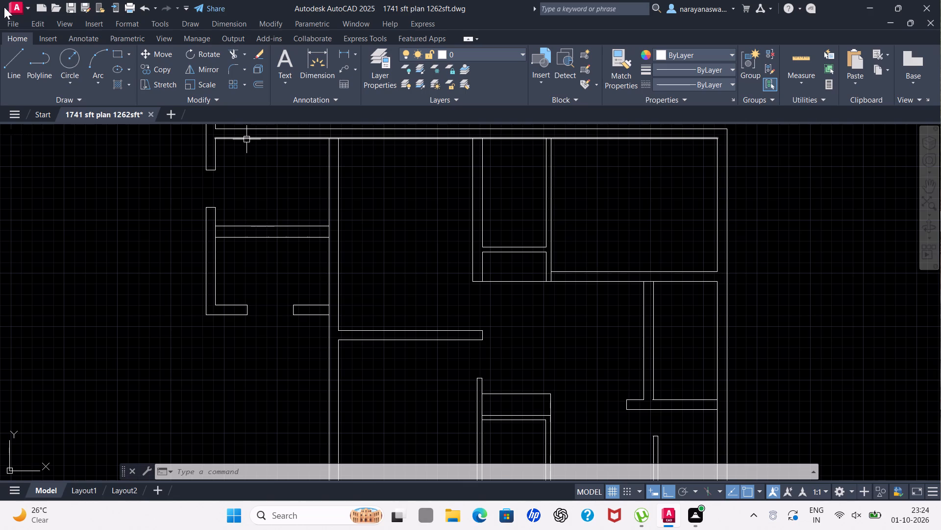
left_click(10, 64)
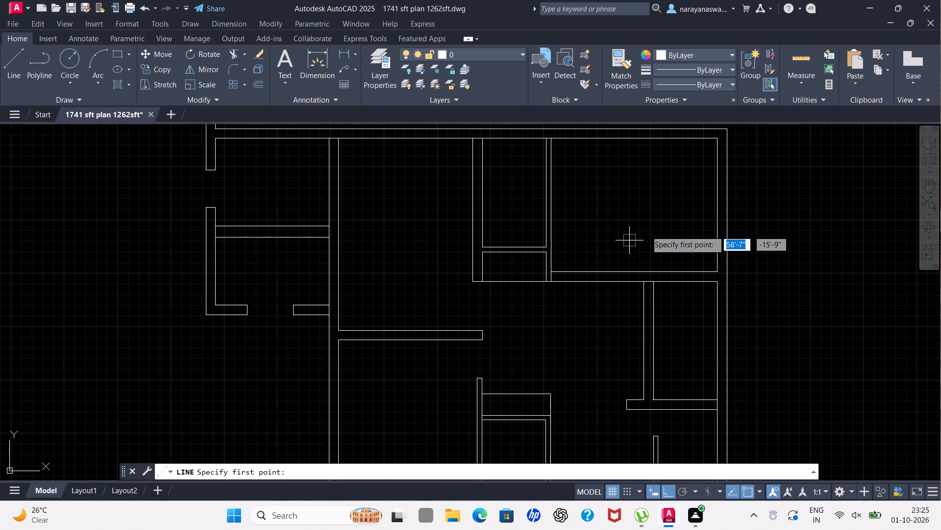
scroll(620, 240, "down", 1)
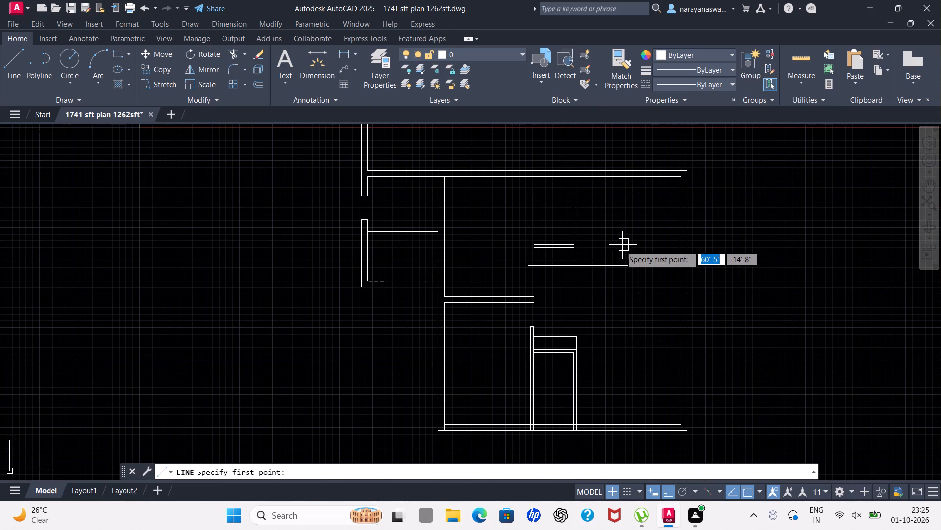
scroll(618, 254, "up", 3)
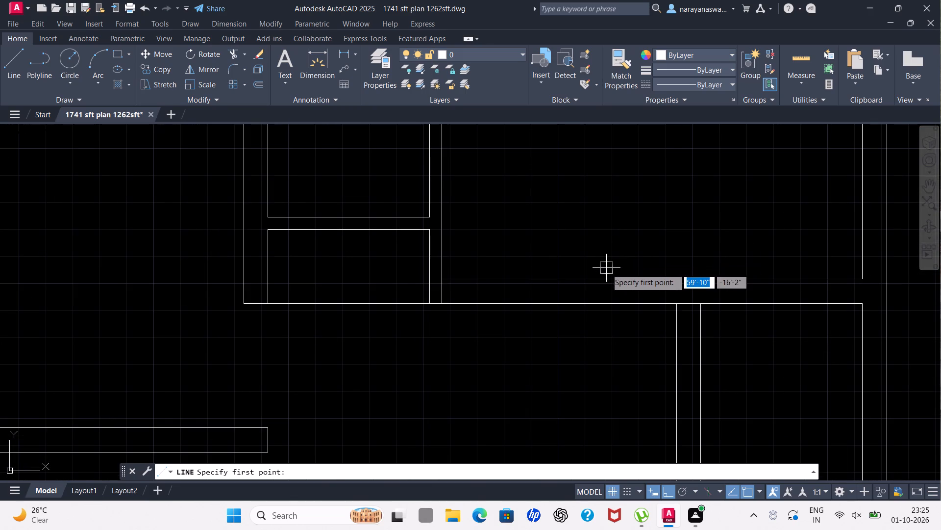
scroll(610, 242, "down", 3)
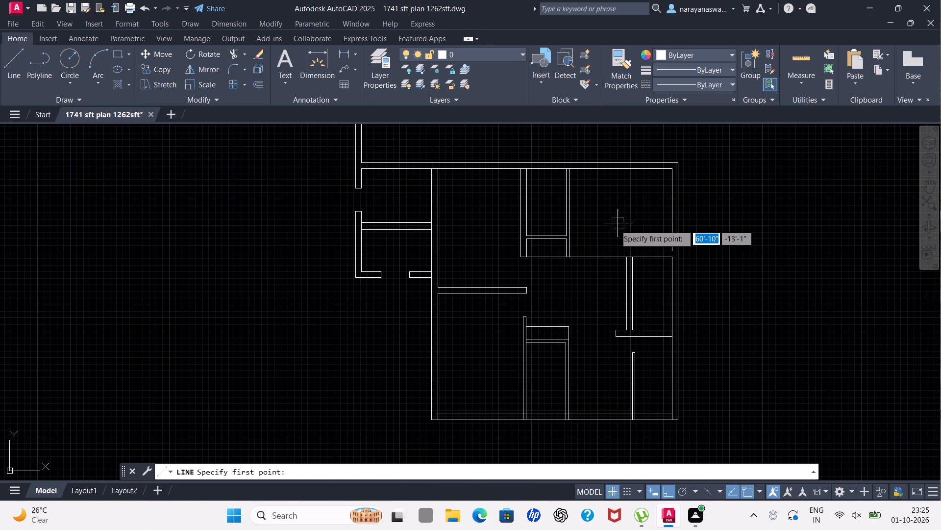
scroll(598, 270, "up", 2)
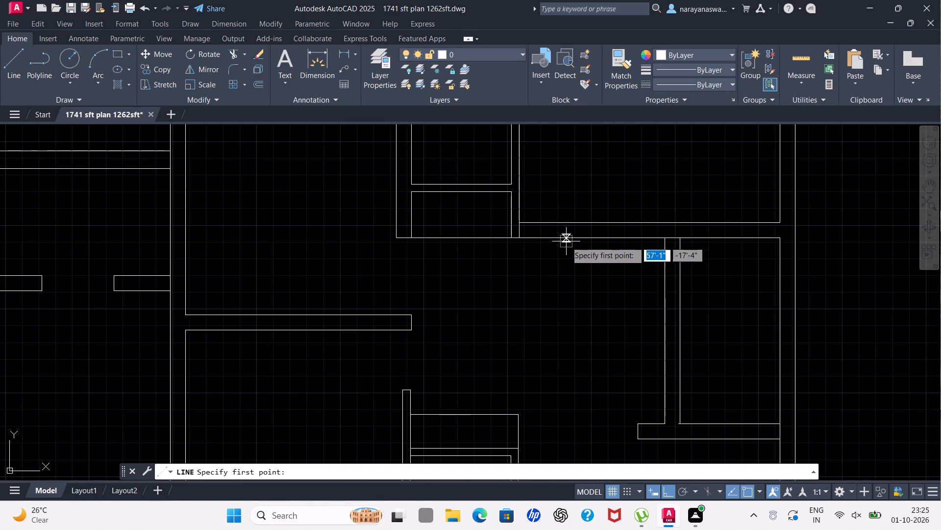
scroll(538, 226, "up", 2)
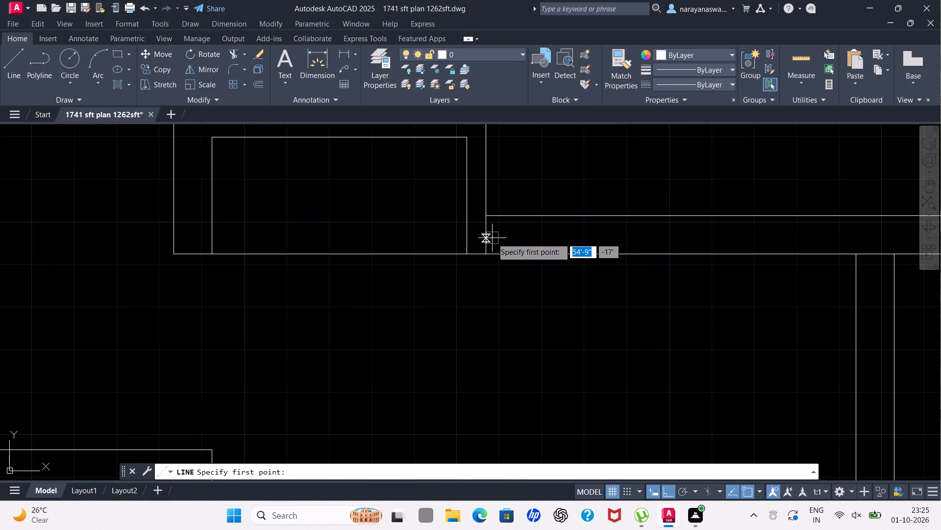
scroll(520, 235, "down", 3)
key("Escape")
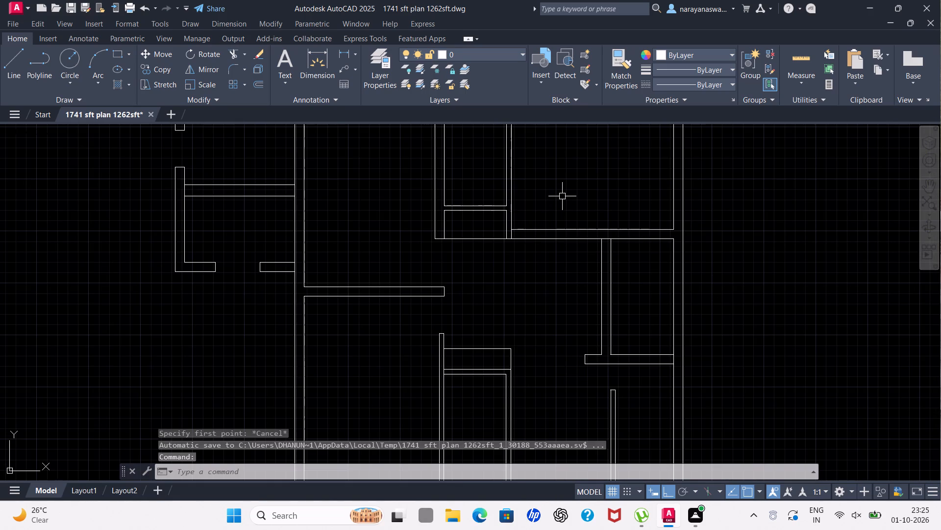
Offset the lower face of the upper-right room's bottom wall 4.5" upward, inside the wall.
type("of")
left_click(596, 219)
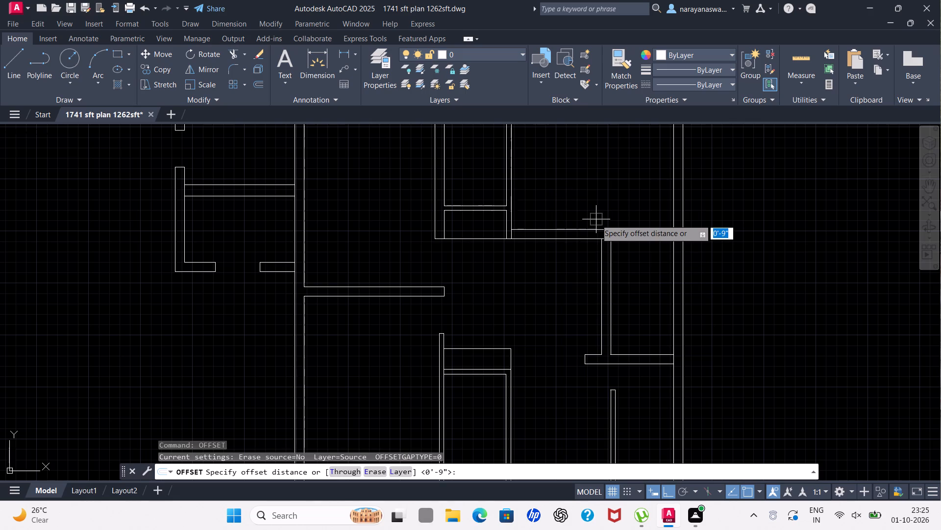
type("4.5\"")
key("Return")
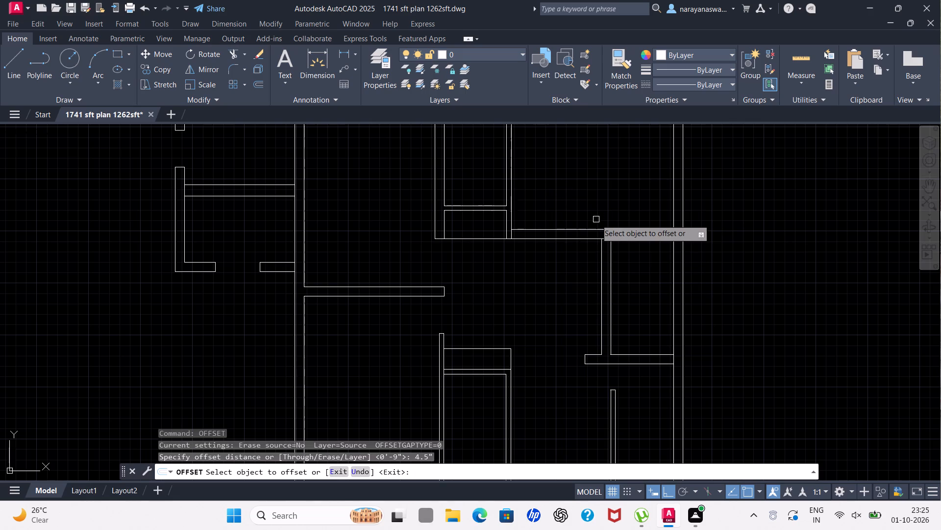
scroll(545, 234, "up", 3)
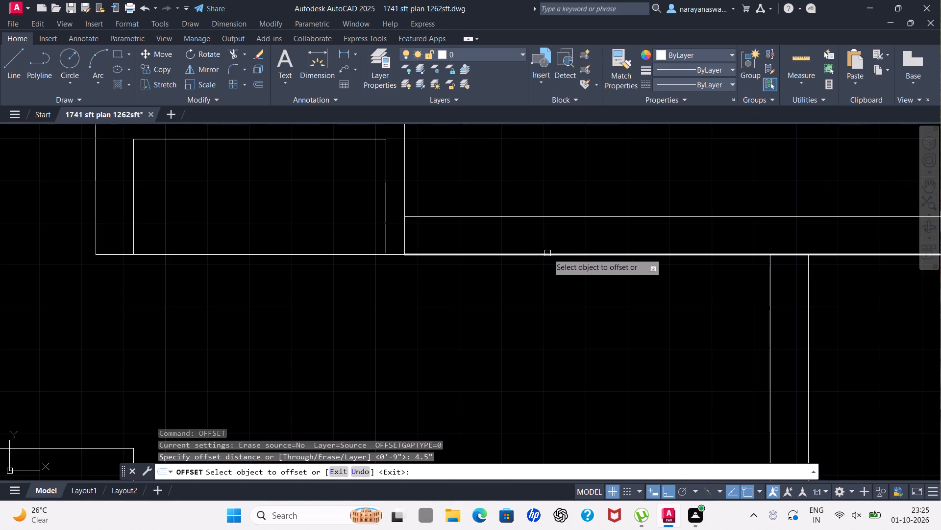
left_click_drag(548, 253, 548, 248)
left_click(554, 229)
key("Escape")
Draw a cross line between the offset line and the wall's lower face, a guide line about 3'-0" from its midpoint, and a closing cross line.
scroll(550, 234, "down", 2)
left_click(5, 52)
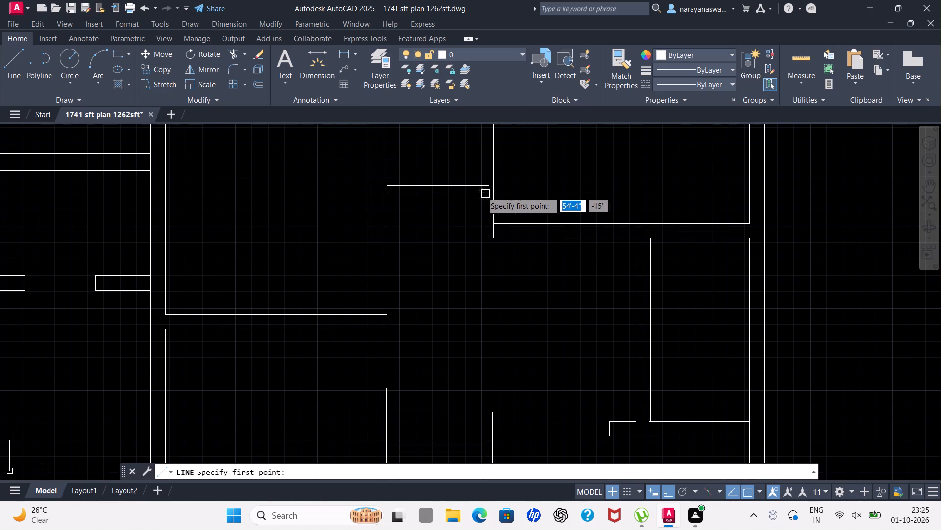
left_click(534, 230)
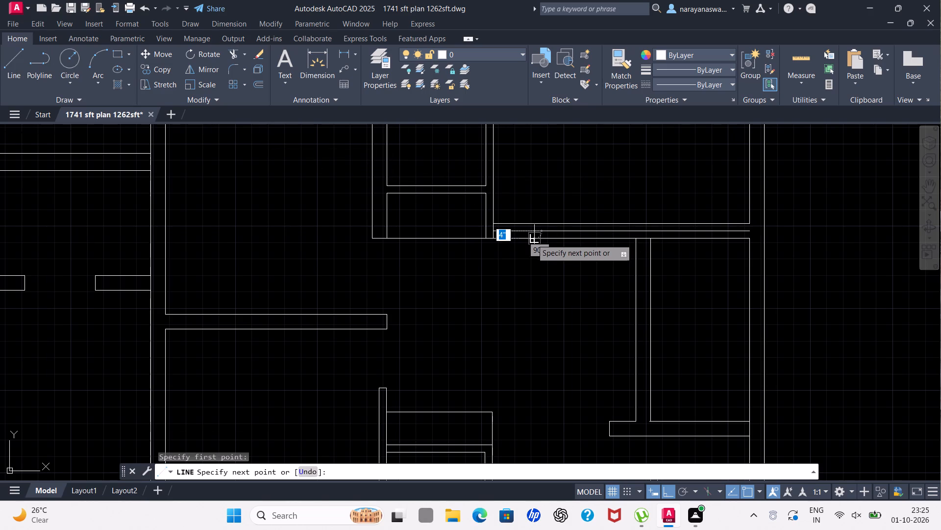
left_click(532, 239)
scroll(534, 236, "up", 3)
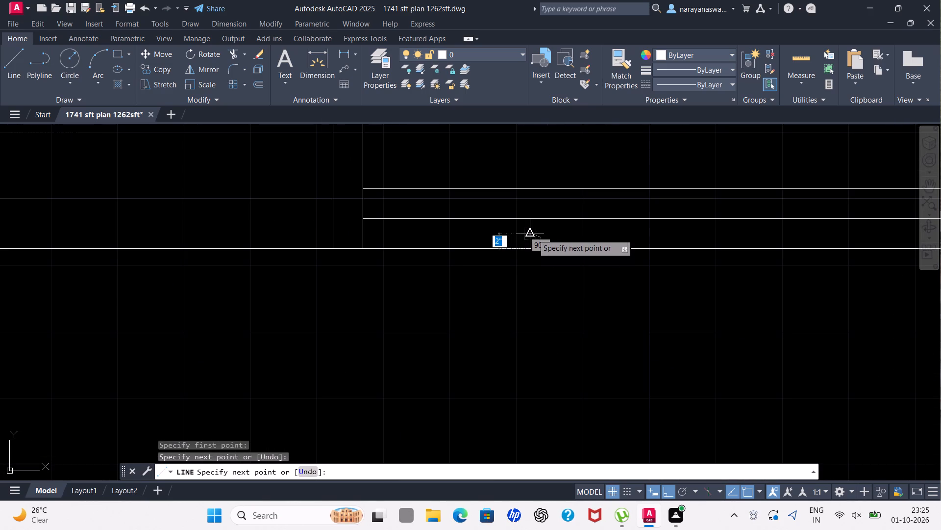
left_click(533, 234)
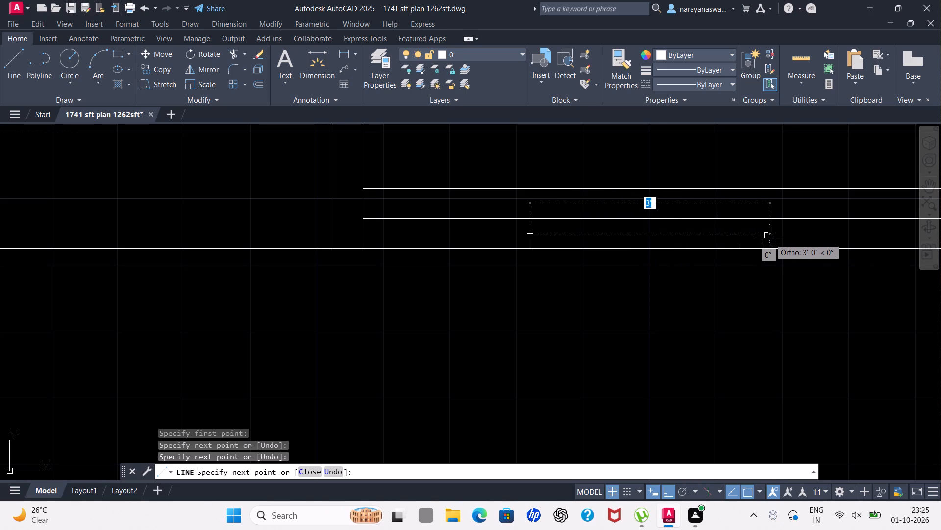
left_click(770, 238)
left_click(769, 221)
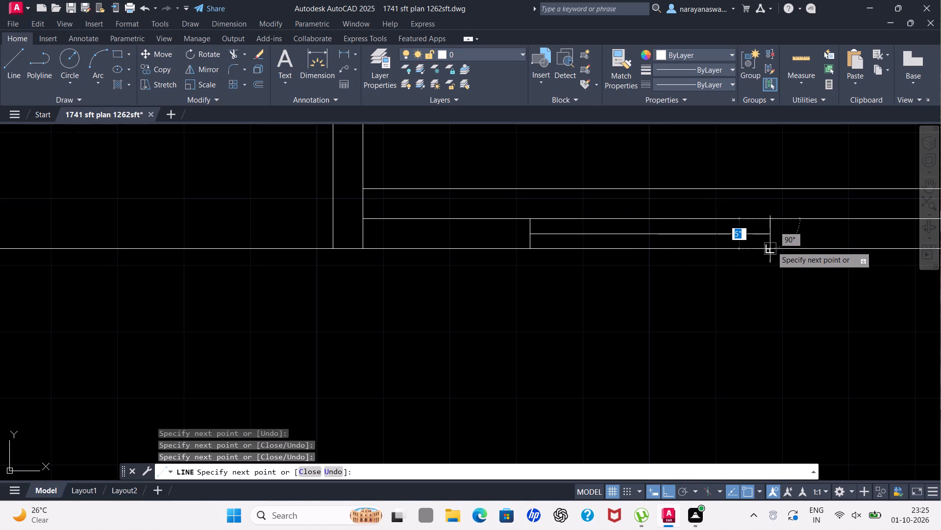
left_click(771, 246)
key("Escape")
scroll(773, 246, "down", 3)
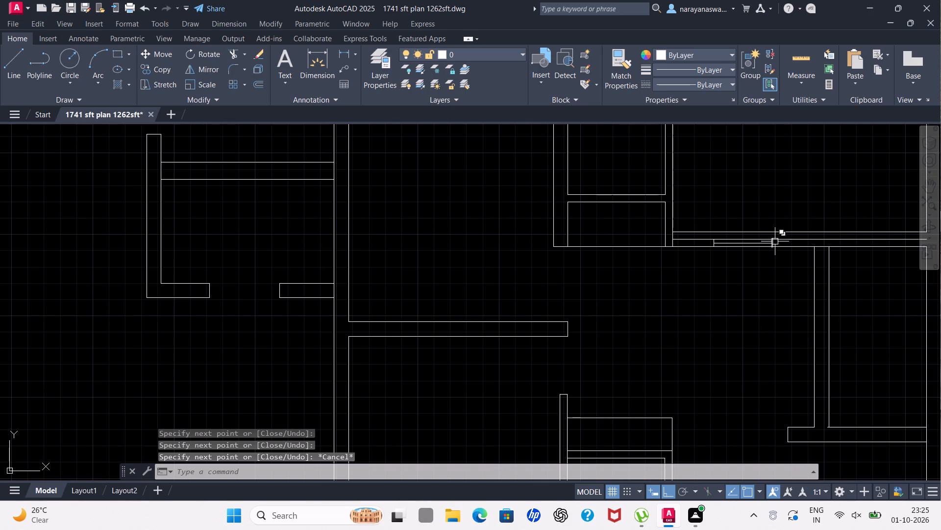
Draw a short cross line from the upper face of the upper-right room's bottom wall to the offset line, aligned with the partition below.
scroll(850, 219, "down", 2)
scroll(877, 216, "up", 3)
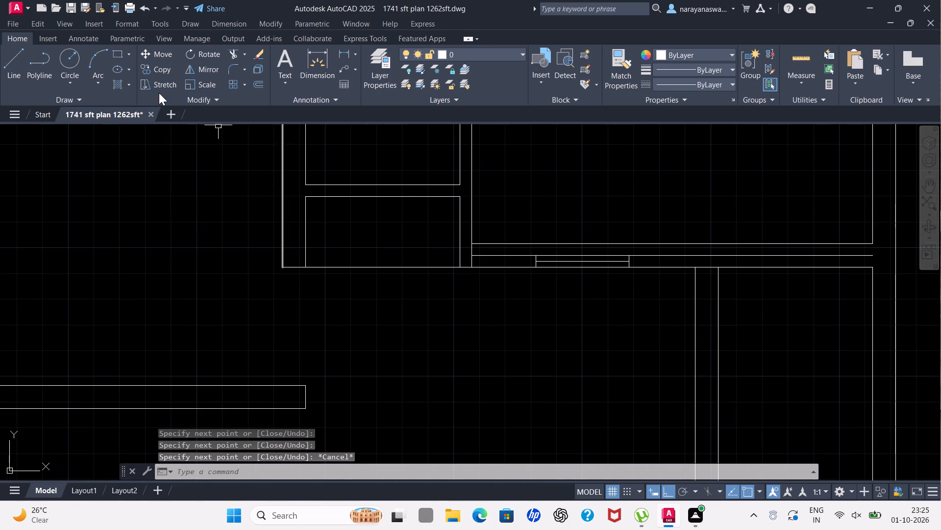
left_click(16, 55)
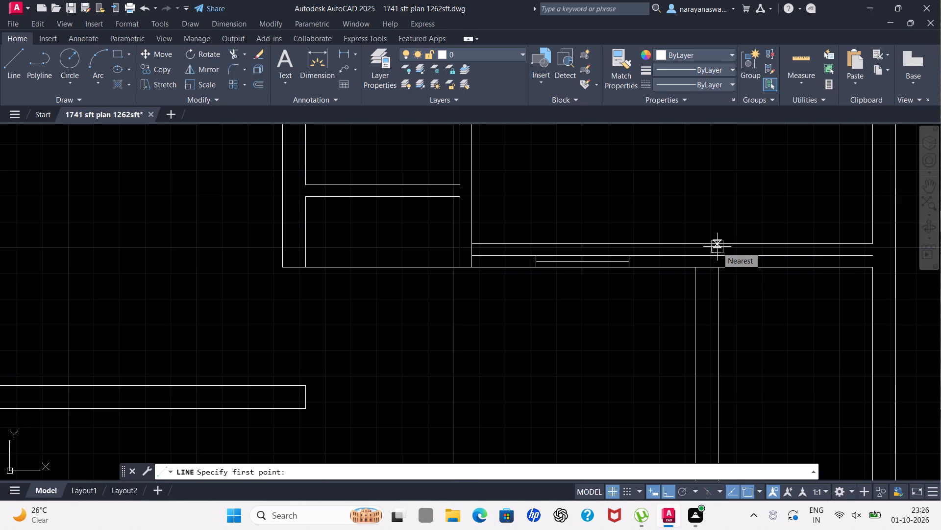
left_click(717, 247)
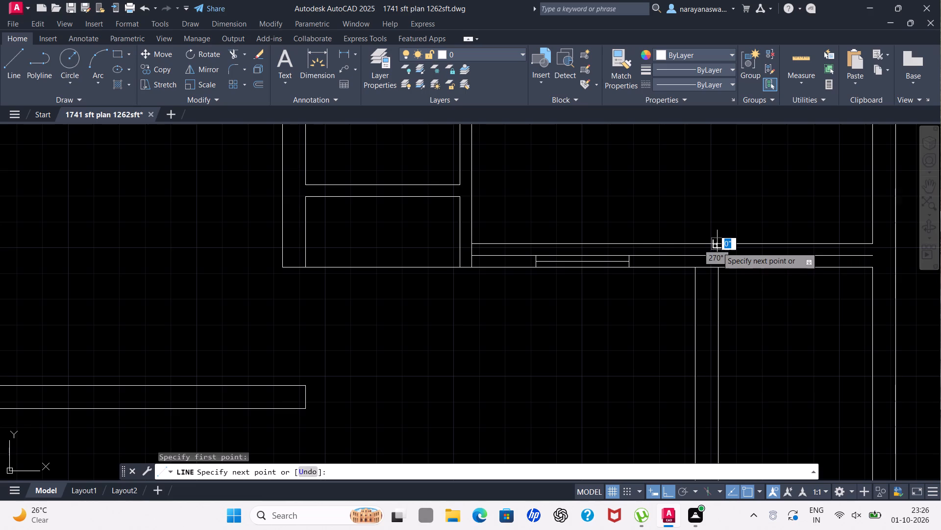
left_click(716, 257)
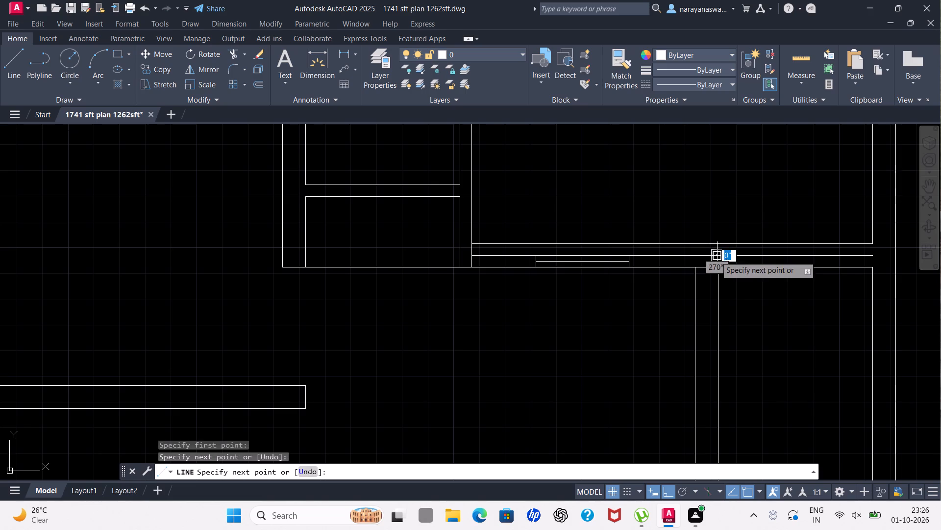
key("Escape")
Trim the bottom wall's upper face on the window side of the cross line and the offset line beyond it, stepping the wall thickness.
key("t")
key("r")
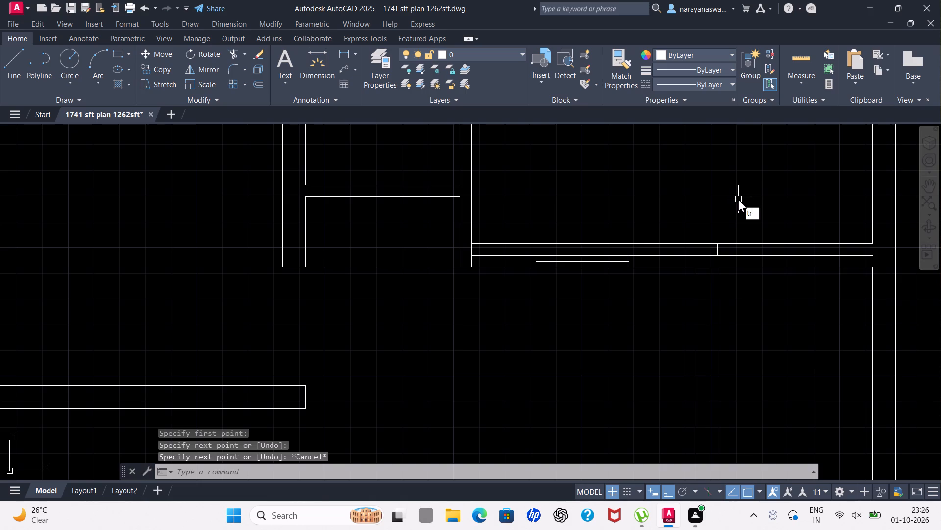
left_click(765, 223)
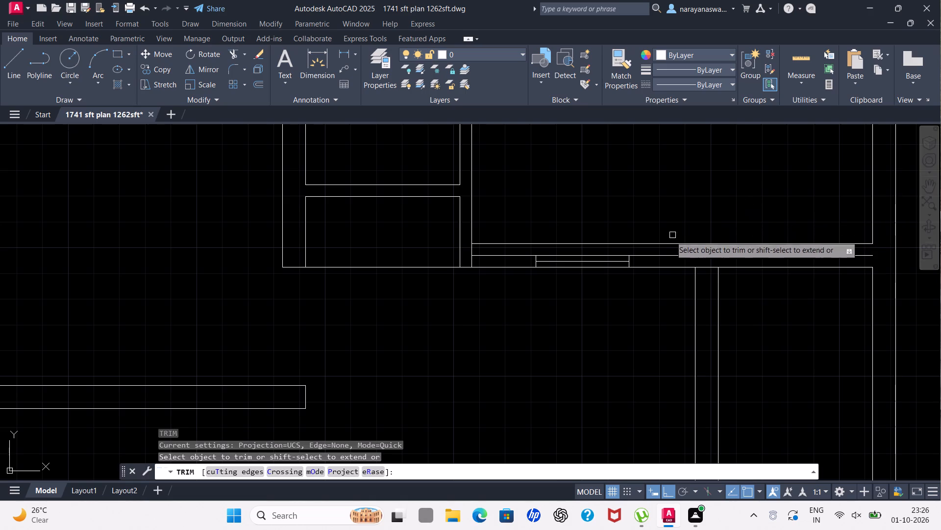
left_click(657, 244)
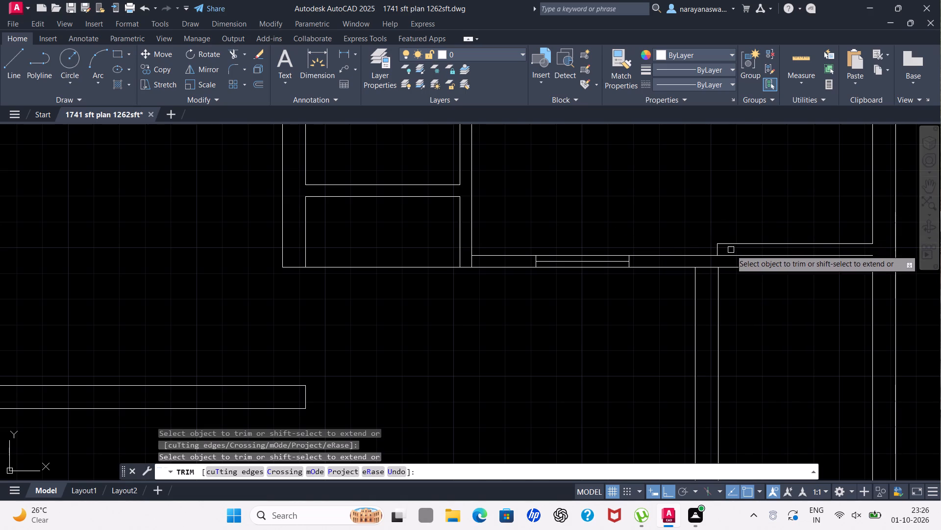
left_click(735, 254)
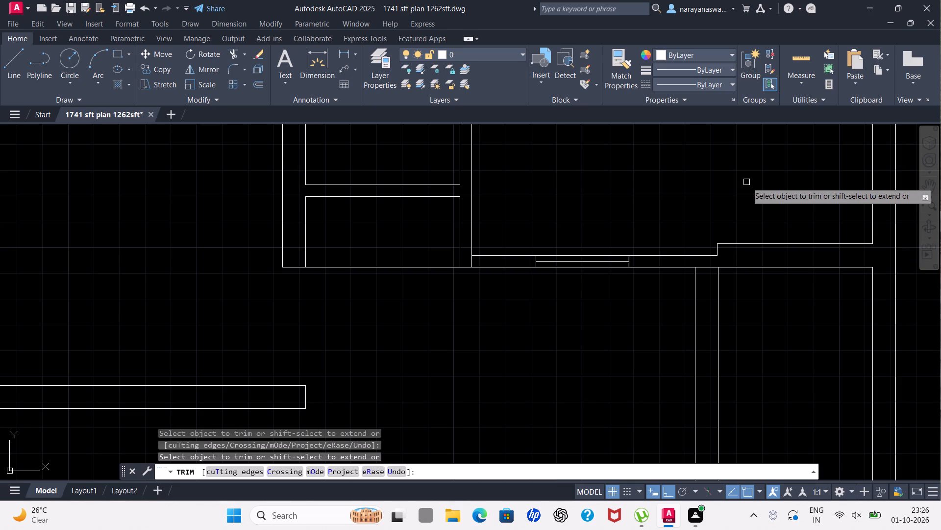
key("Escape")
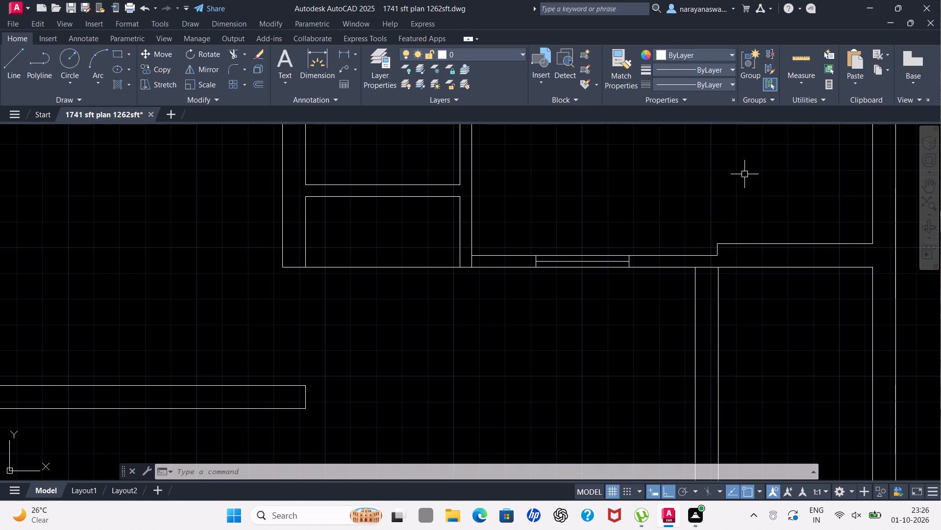
Draw a window in the vertical partition below the upper-right room: a cross line near its top, a 6'-3" centre line and a closing cross line.
scroll(736, 185, "down", 1)
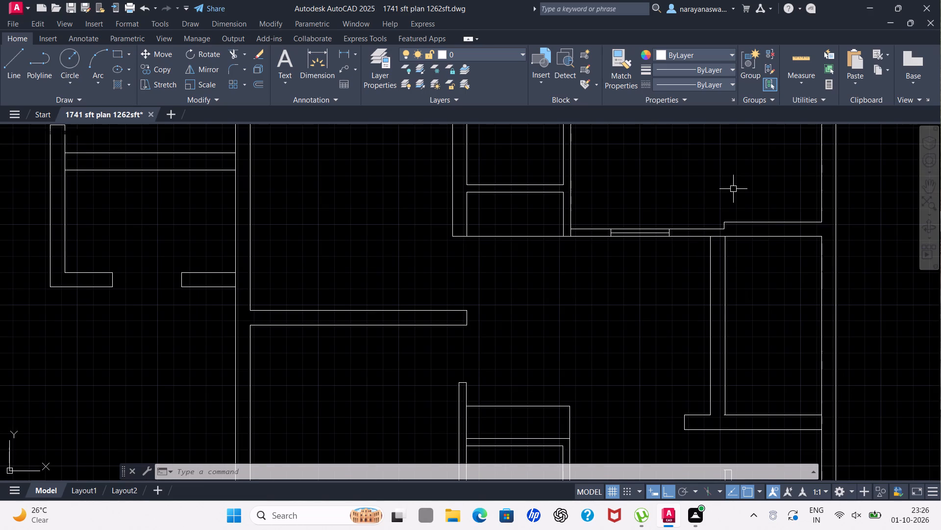
left_click(0, 64)
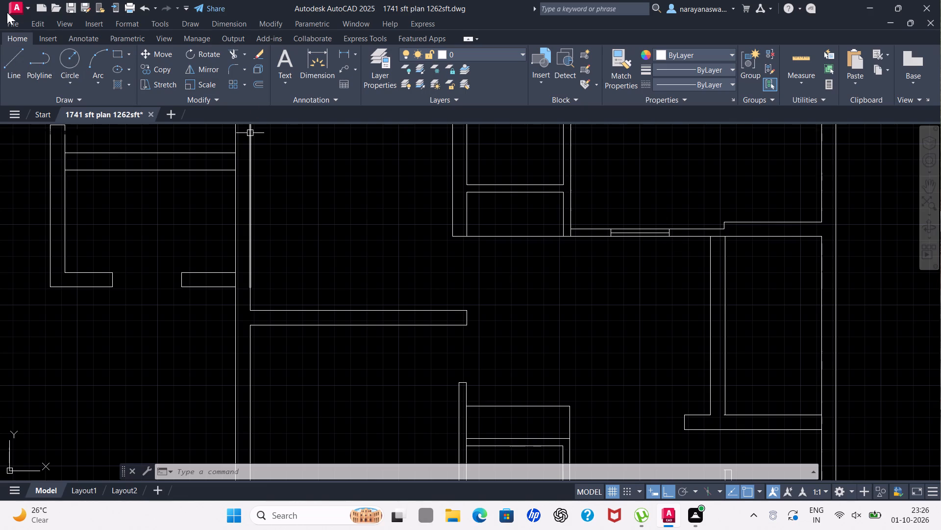
left_click(9, 68)
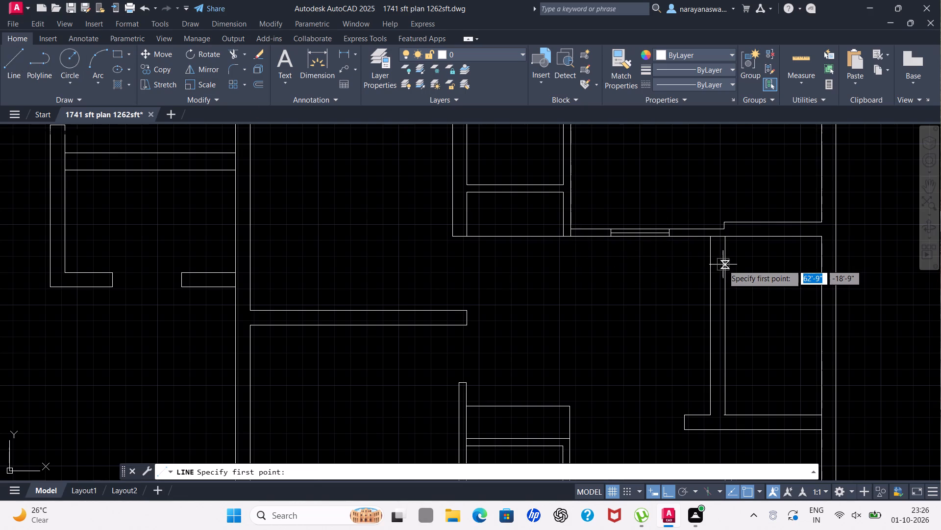
left_click(725, 261)
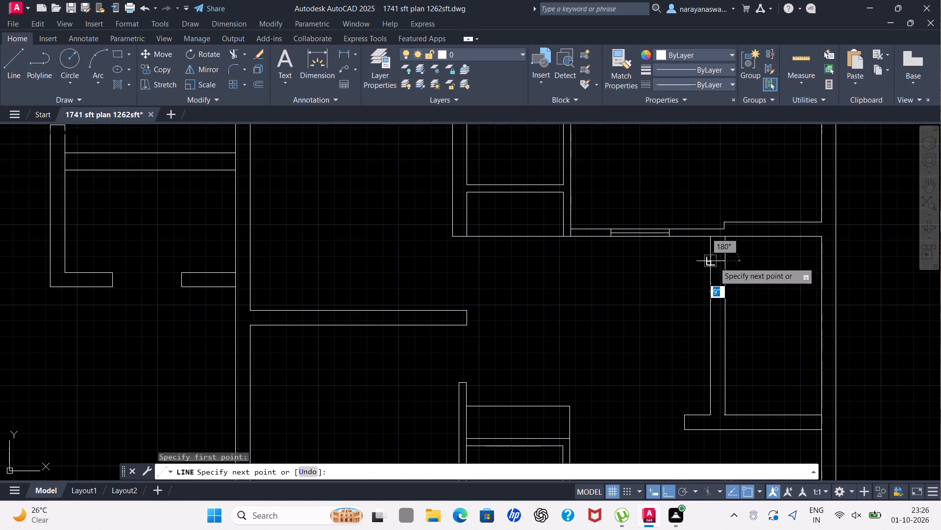
left_click(714, 262)
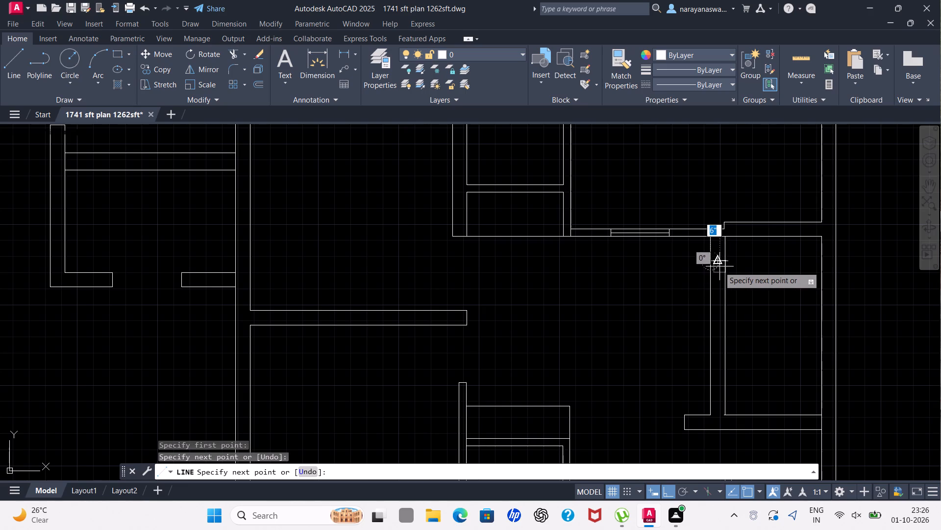
left_click(719, 266)
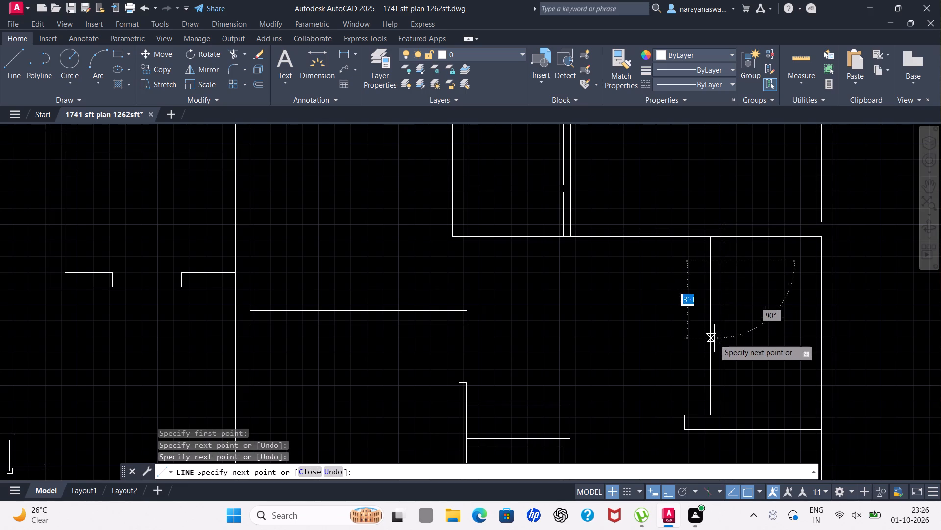
left_click(717, 381)
scroll(715, 391, "up", 3)
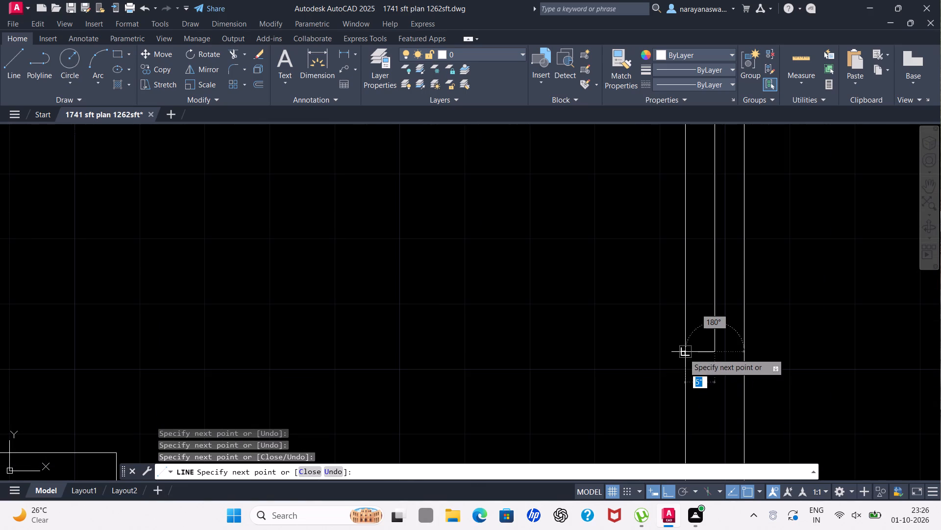
left_click(684, 351)
left_click(743, 347)
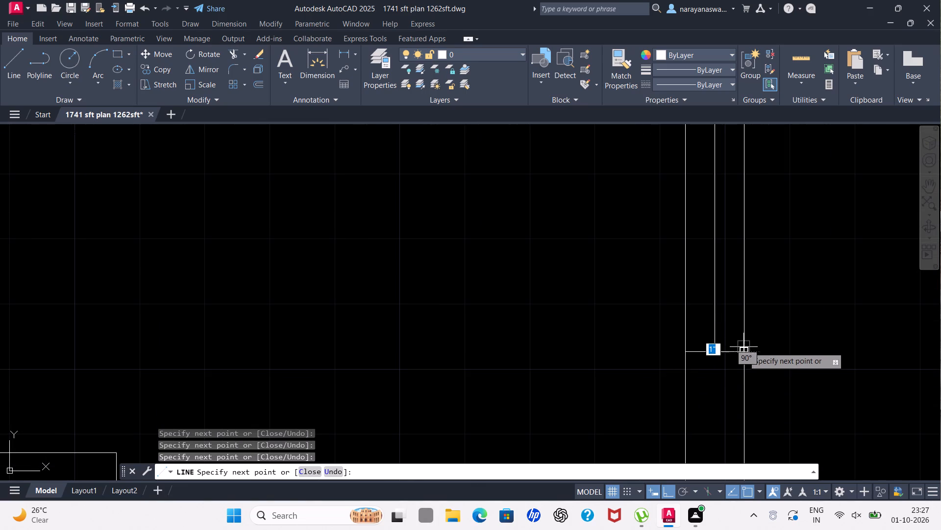
key("Escape")
Draw a three-sided outline projecting about 2'-1" above the top wall, in line with the inner faces of the narrow middle room.
scroll(747, 343, "down", 4)
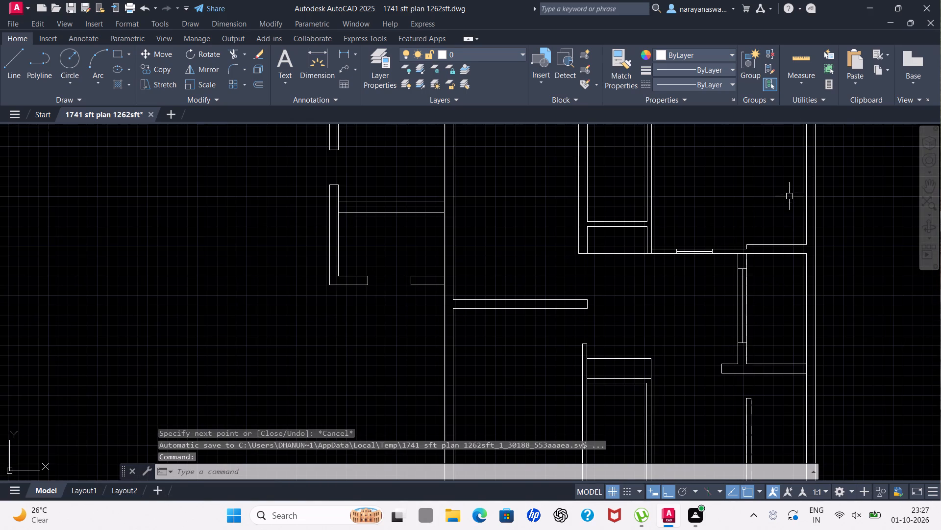
scroll(786, 199, "down", 2)
scroll(777, 136, "up", 1)
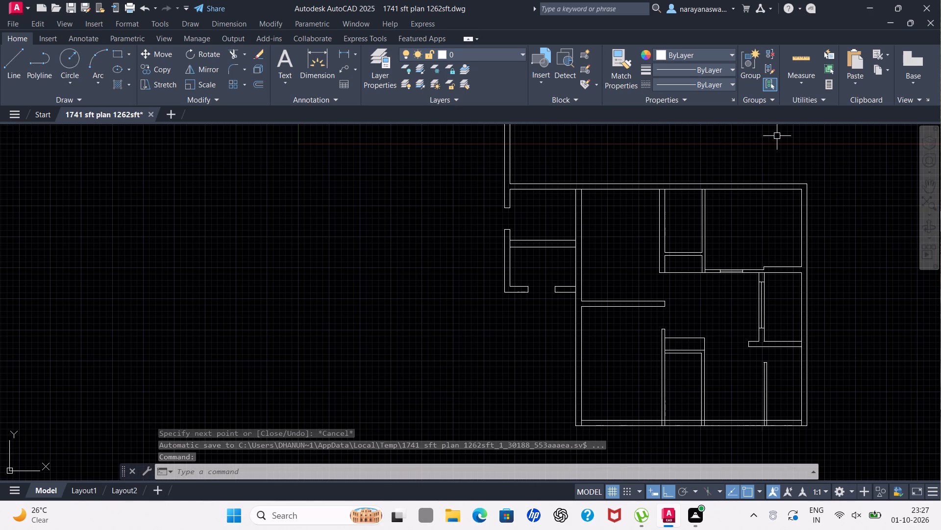
scroll(696, 178, "down", 2)
scroll(682, 159, "up", 2)
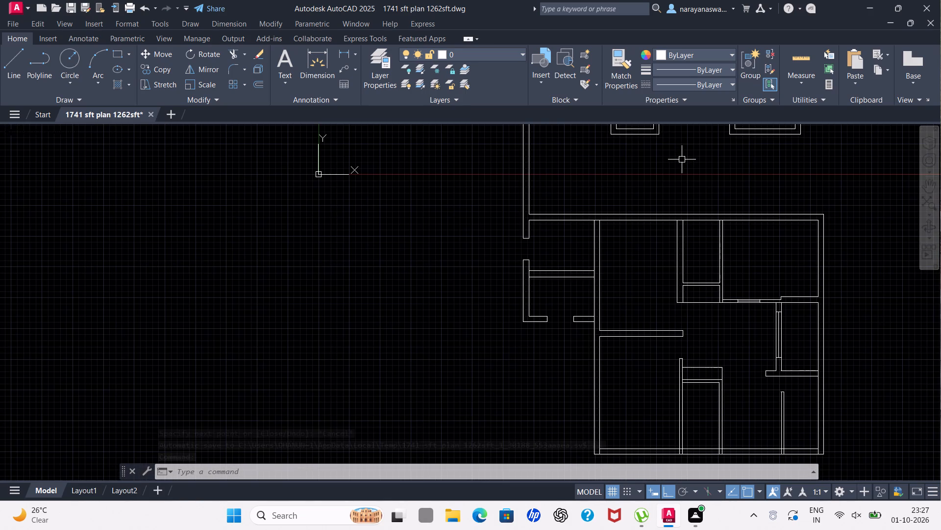
scroll(710, 159, "up", 2)
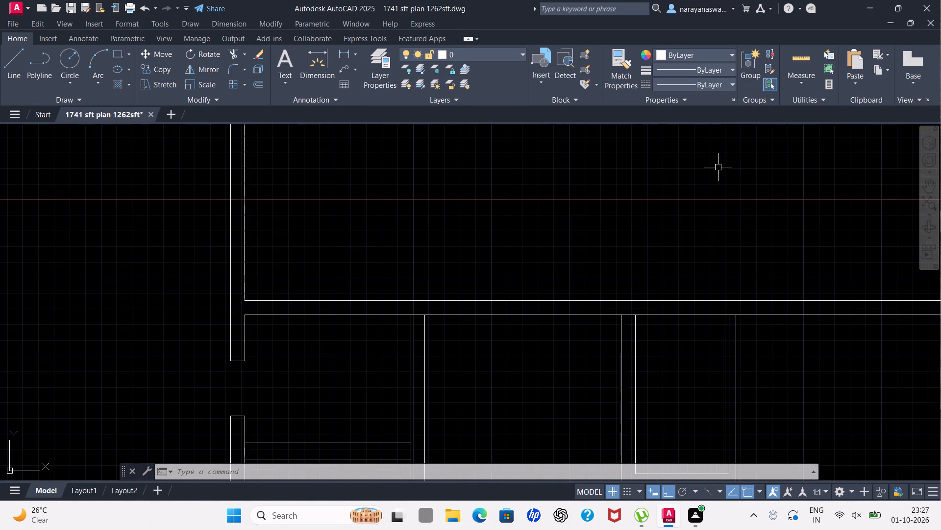
scroll(724, 171, "down", 2)
scroll(824, 203, "up", 1)
scroll(870, 233, "up", 1)
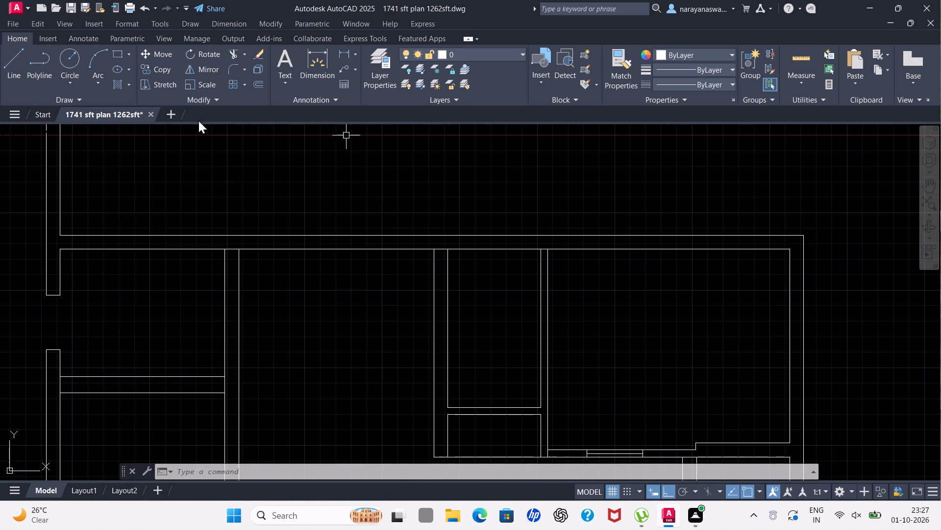
left_click(12, 53)
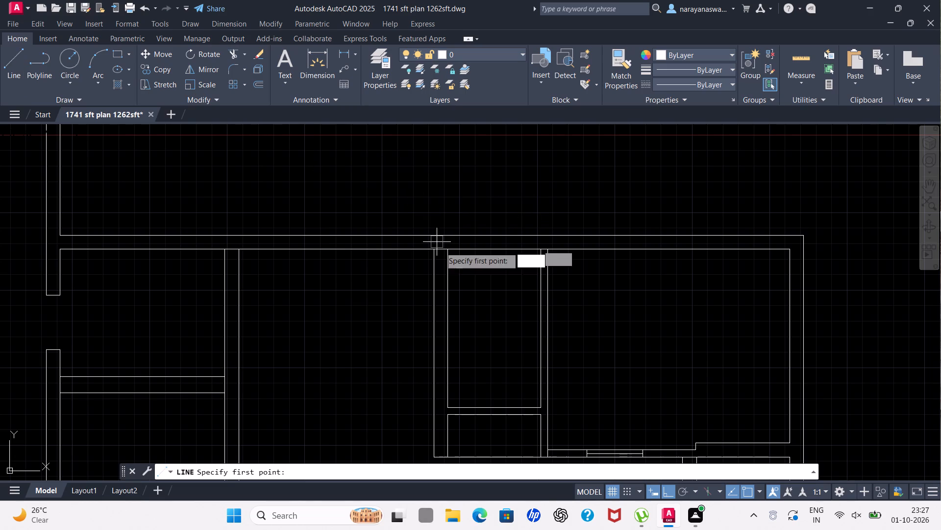
left_click(446, 250)
left_click(446, 230)
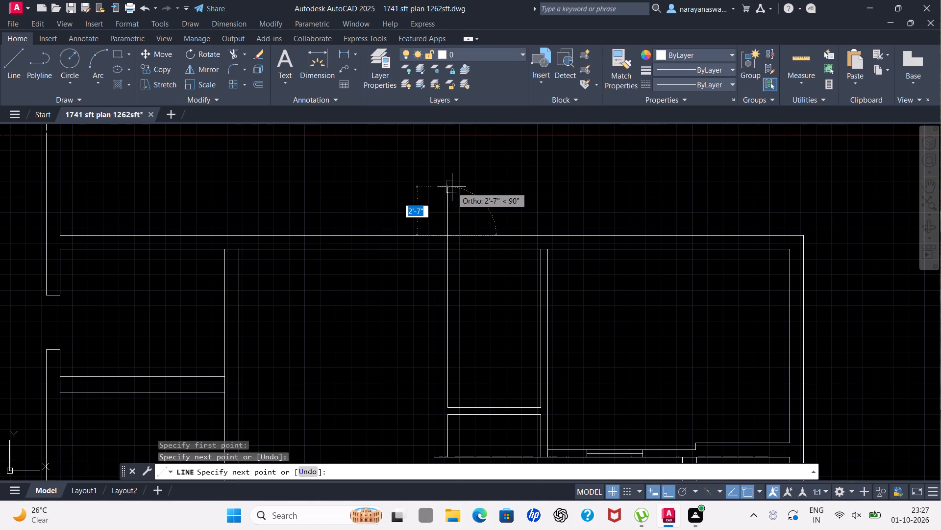
left_click(444, 197)
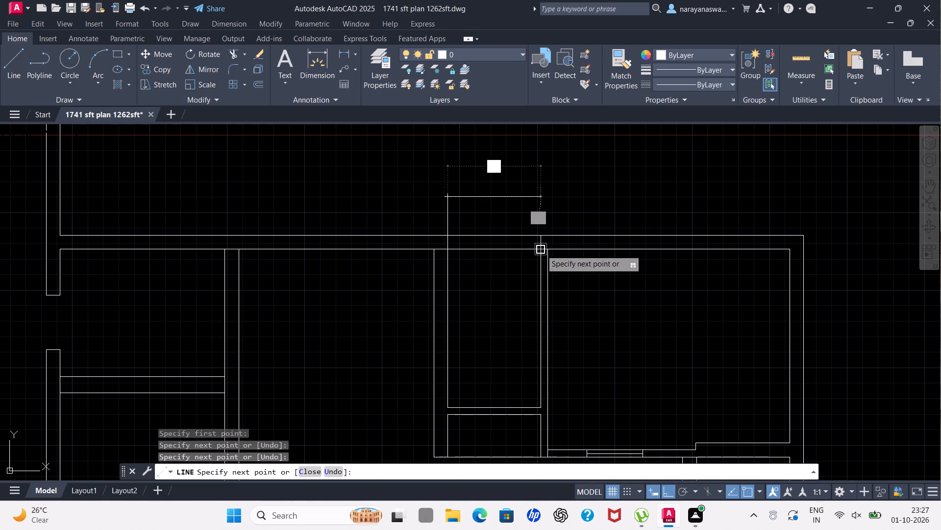
left_click(541, 200)
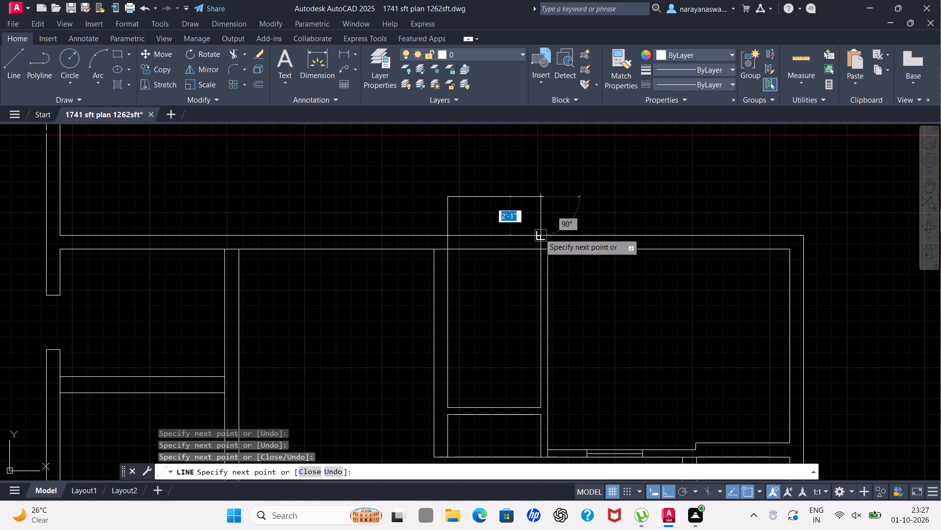
left_click(539, 233)
key("Escape")
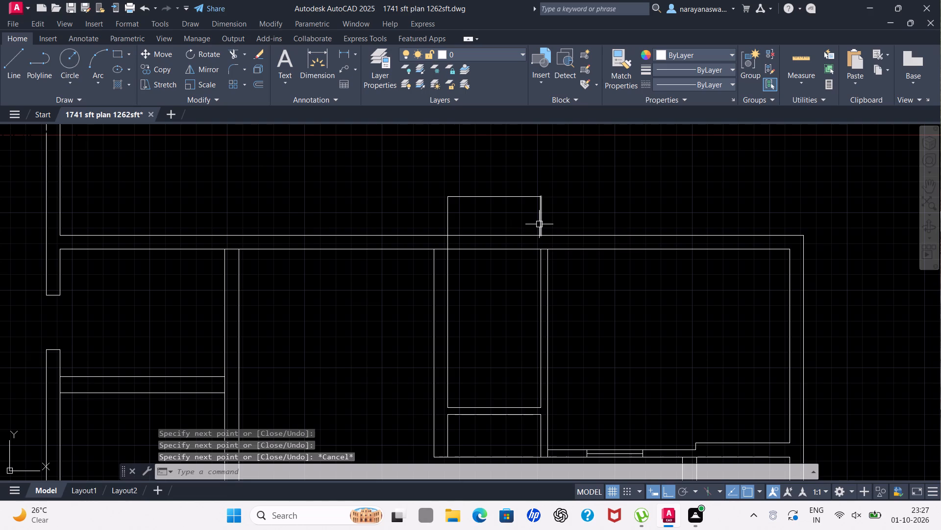
Offset the three sides of the projecting outline 9" outward.
key("o")
key("f")
left_click(580, 249)
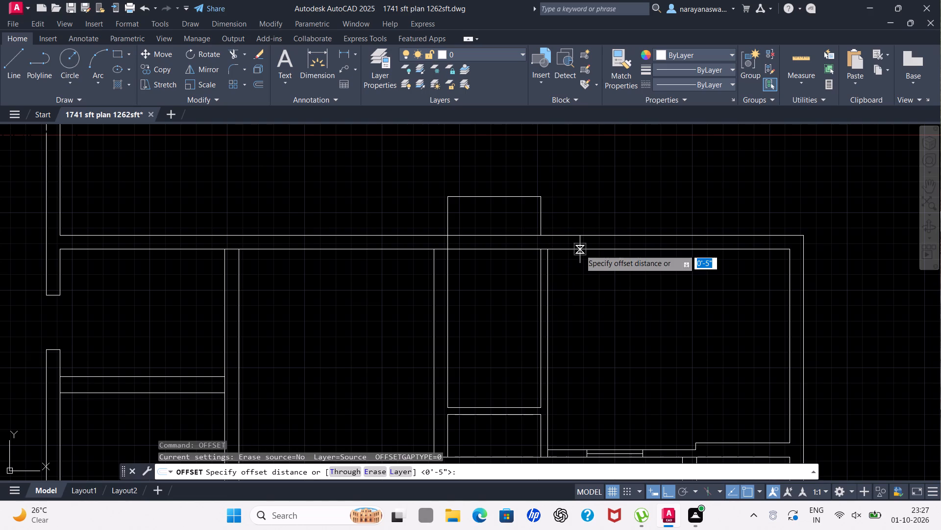
type("9\"")
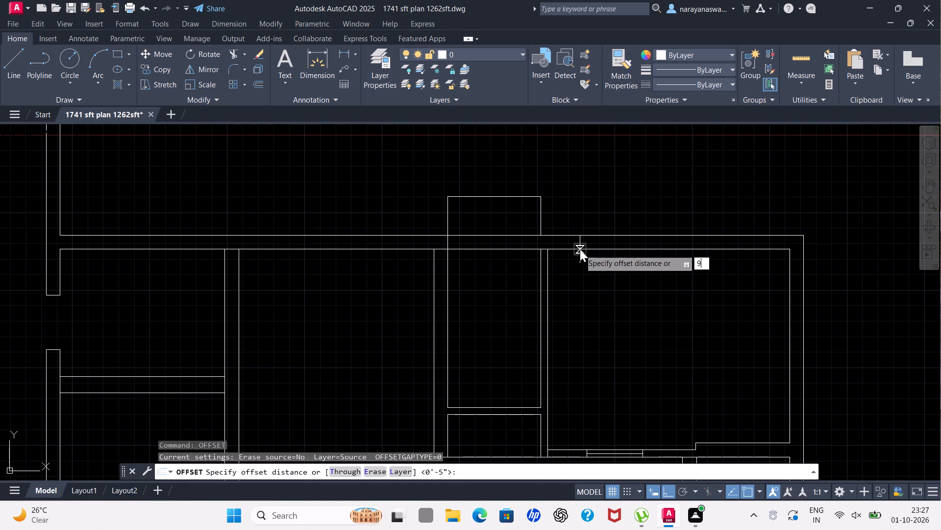
key("Return")
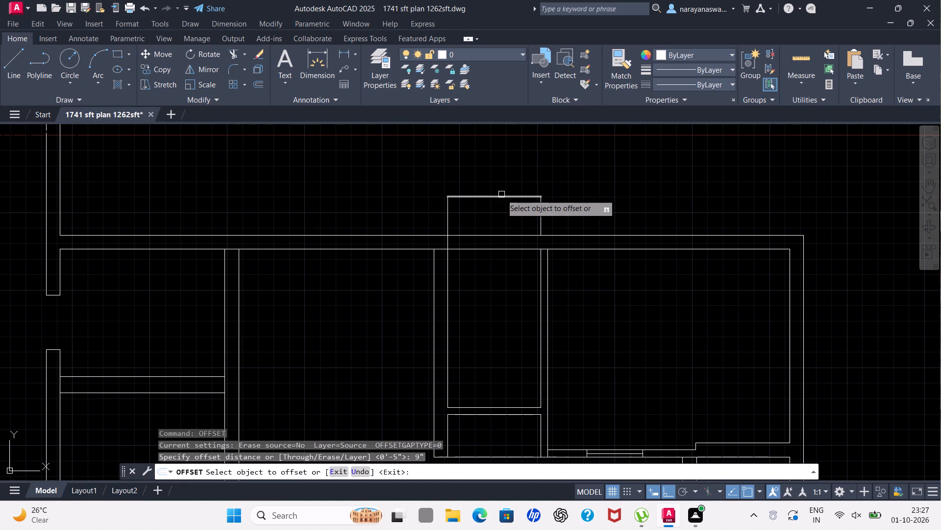
left_click(501, 195)
left_click(506, 183)
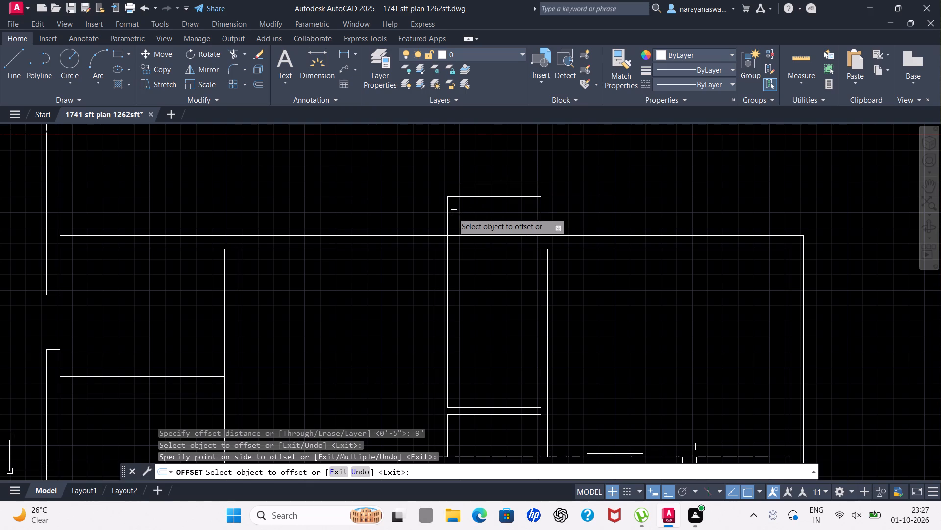
left_click(449, 215)
left_click(430, 211)
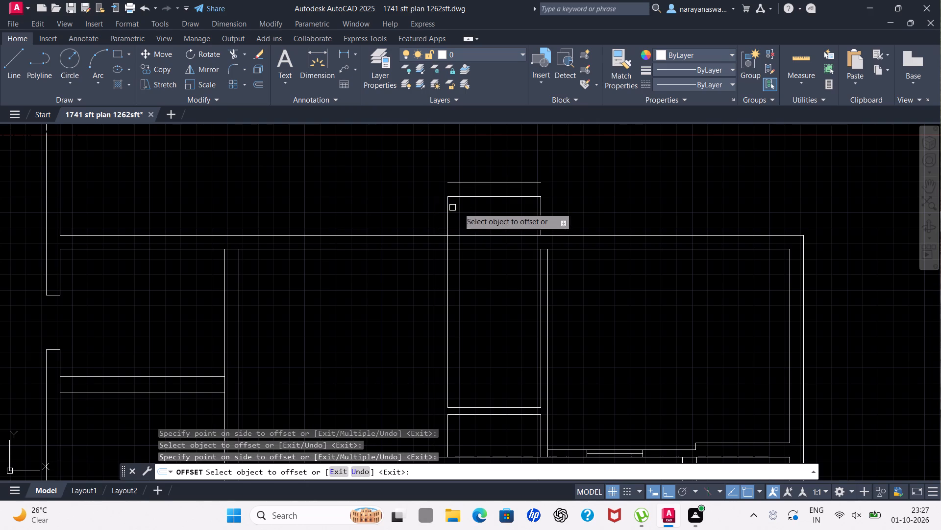
left_click(544, 213)
left_click(563, 214)
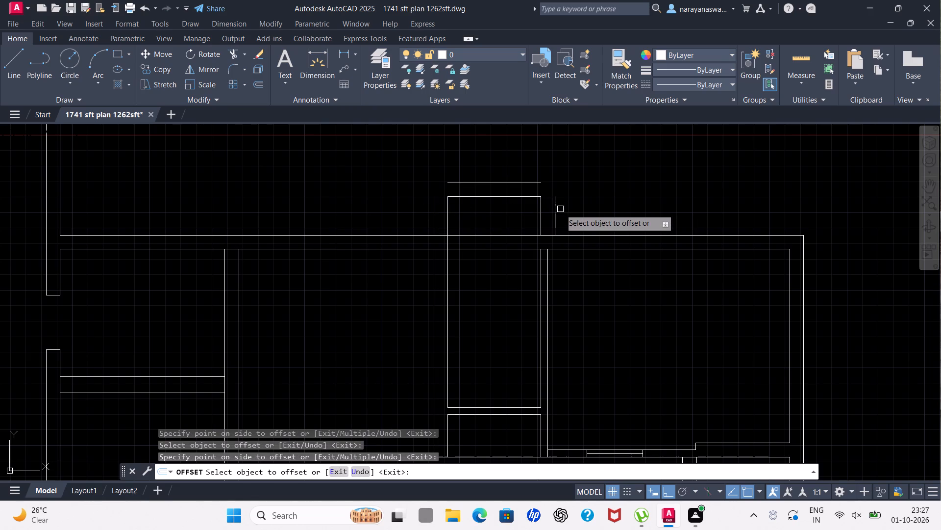
key("Escape")
Fillet the two outer corners of the projection's offset lines with zero radius to join them.
type("fi")
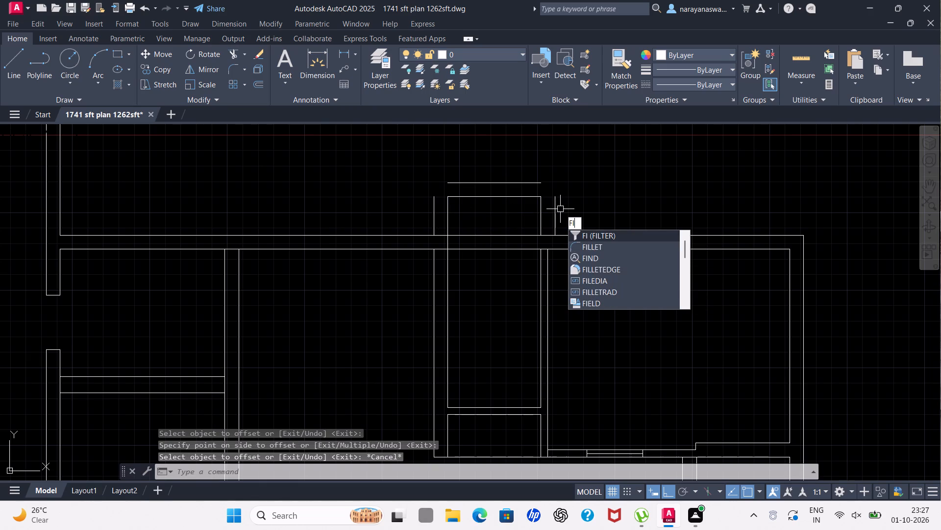
left_click(595, 242)
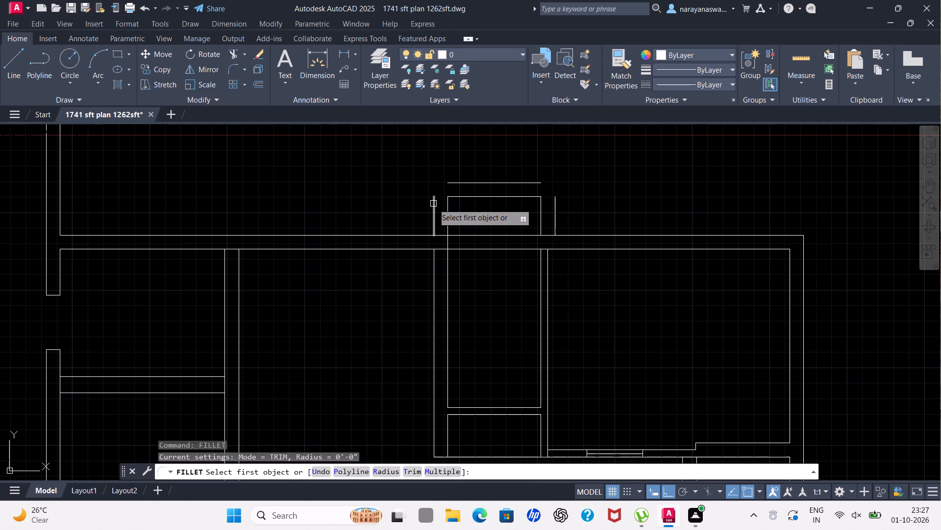
left_click(434, 204)
left_click(453, 182)
key("space")
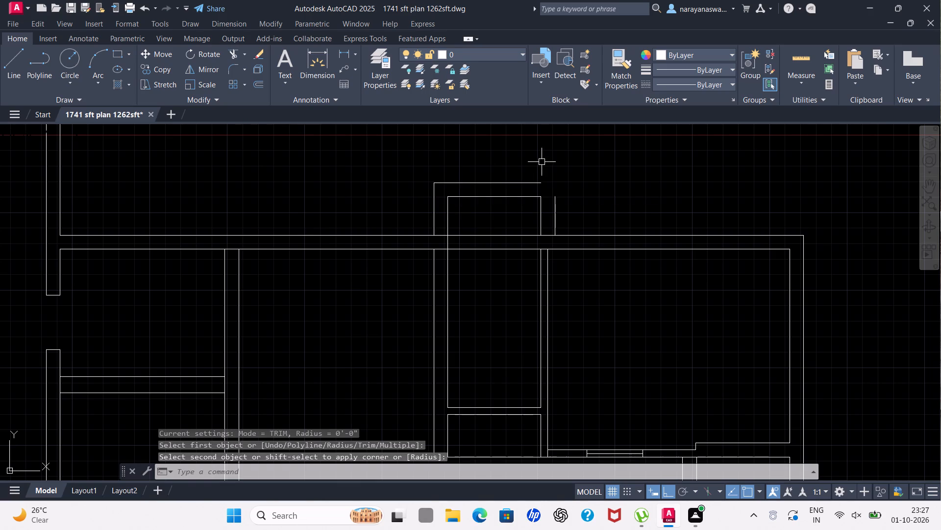
left_click(538, 184)
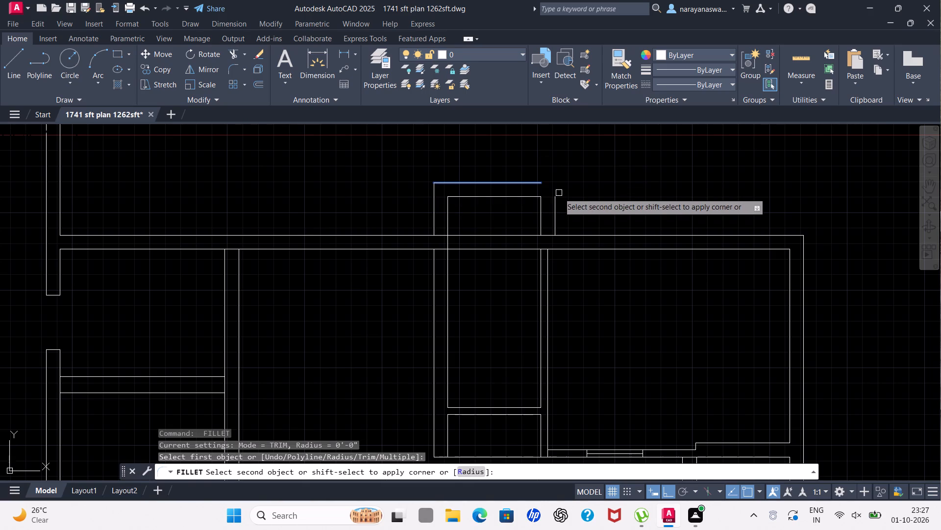
left_click(559, 193)
left_click(556, 203)
key("space")
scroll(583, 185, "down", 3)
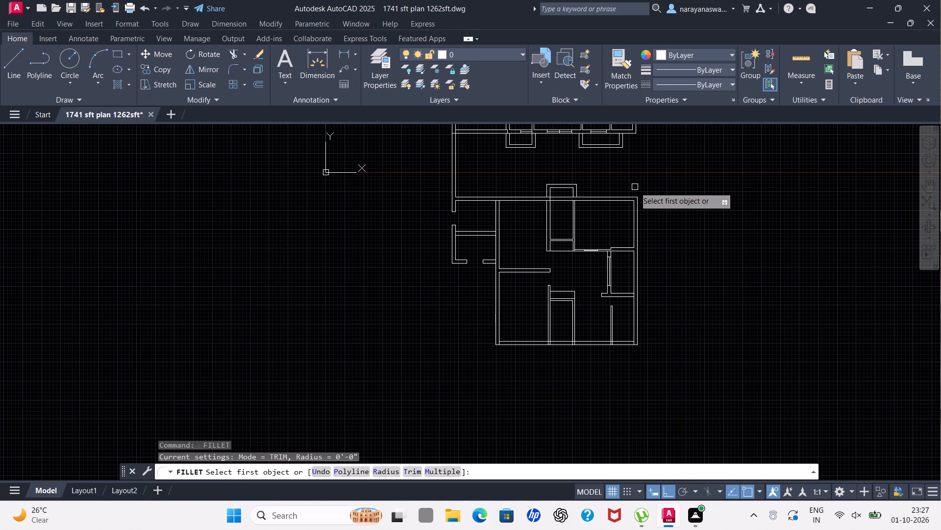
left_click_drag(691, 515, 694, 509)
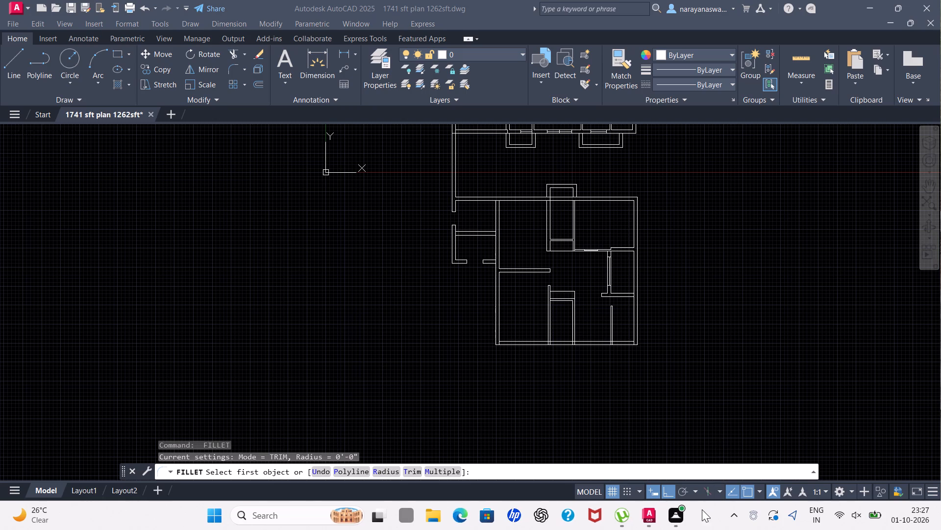